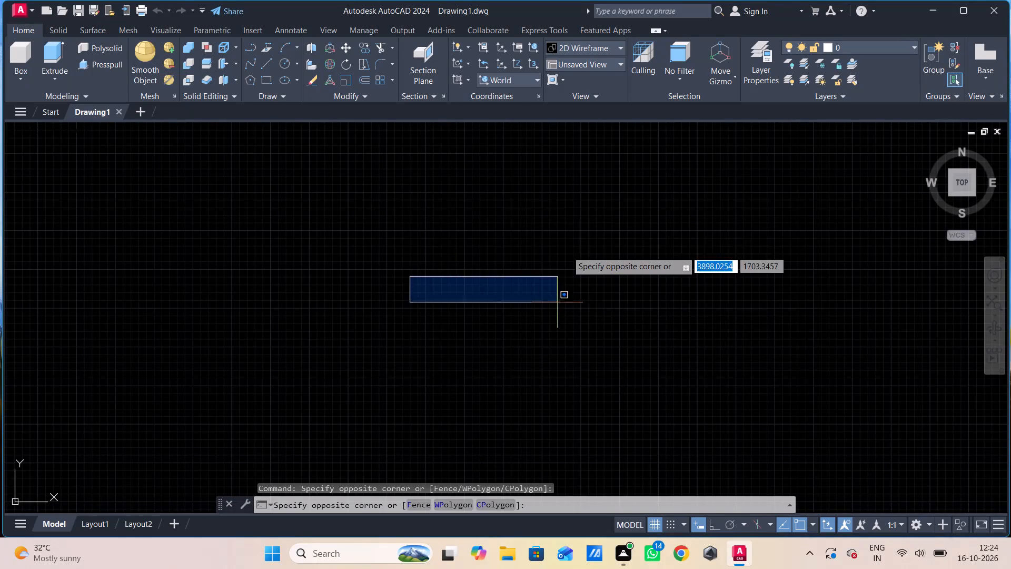
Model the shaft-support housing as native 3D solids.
Clear the open selection window and switch the model view to Front.
click(567, 232)
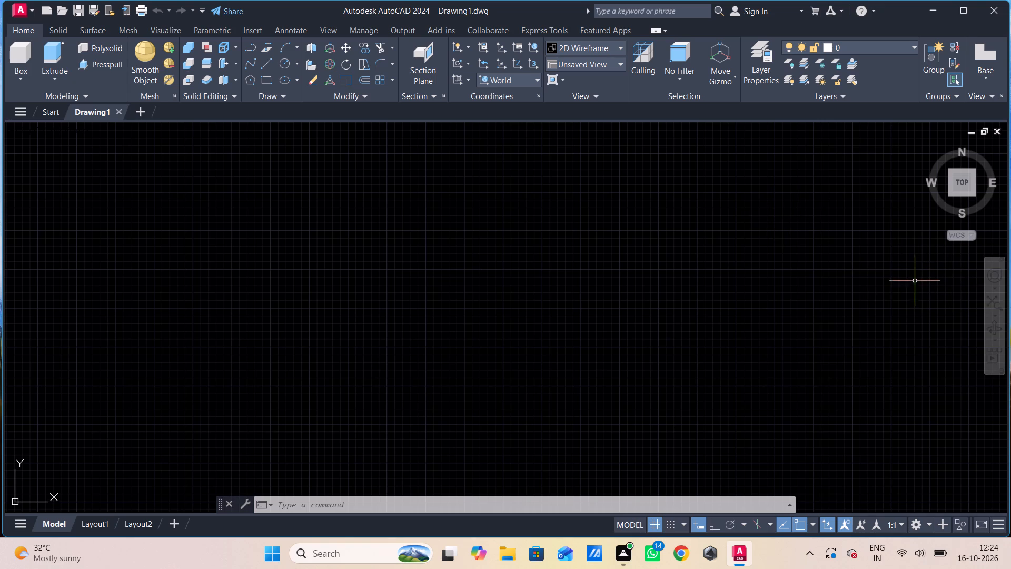
click(16, 130)
click(23, 127)
click(23, 127)
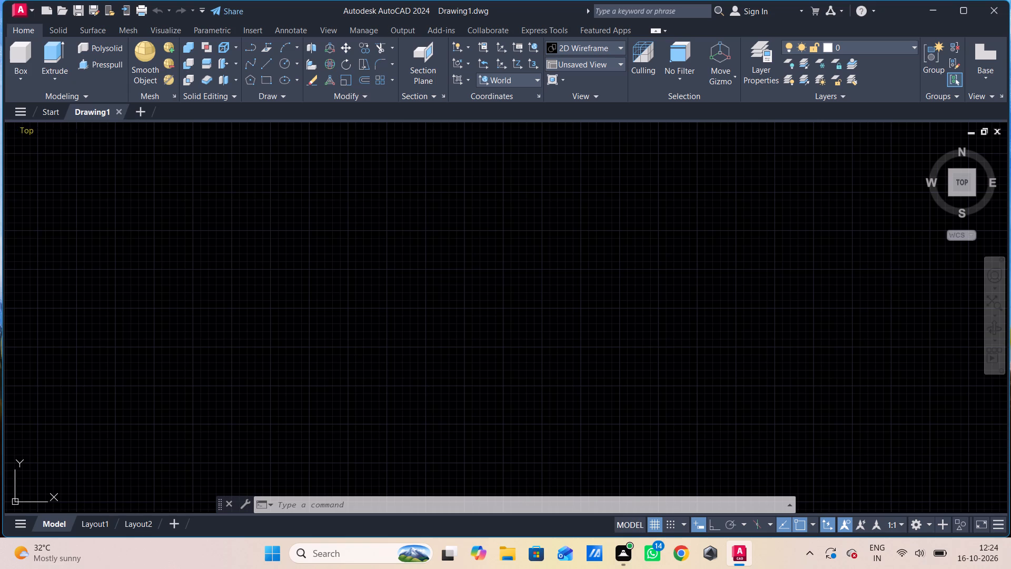
click(31, 132)
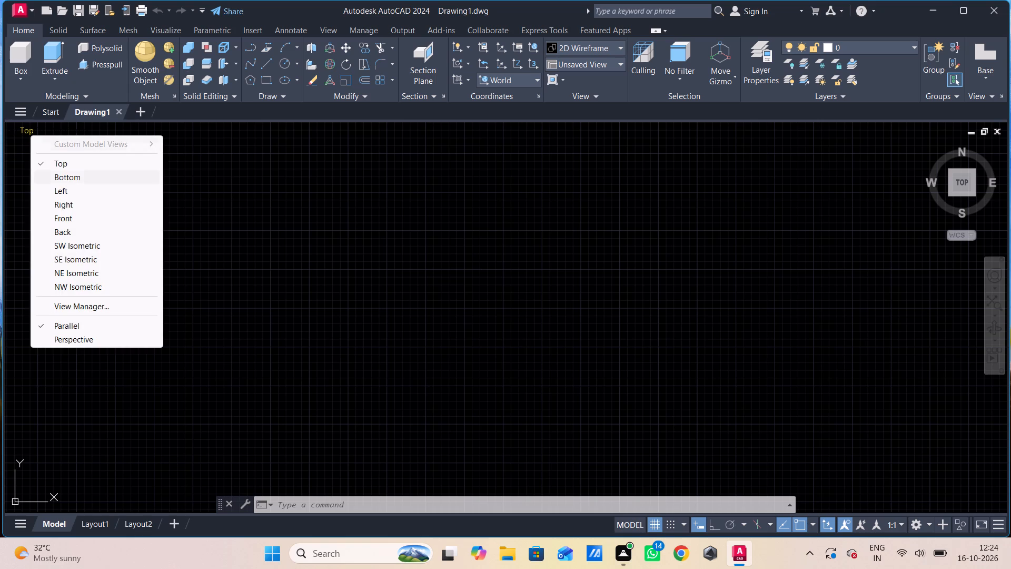
click(70, 219)
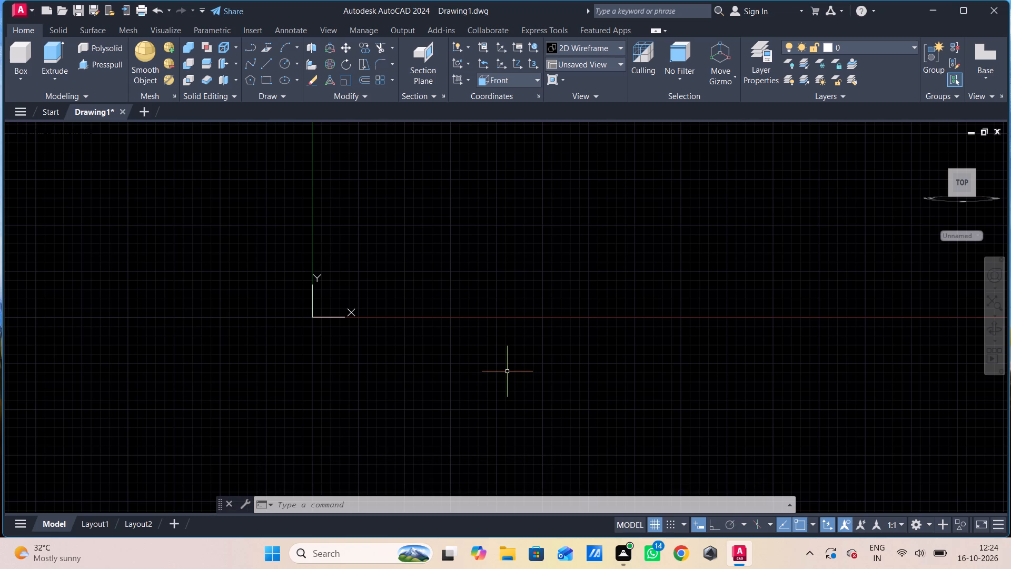
Draw a circle of radius 28 in open space beside the coordinate origin.
key(c)
key(space)
click(520, 306)
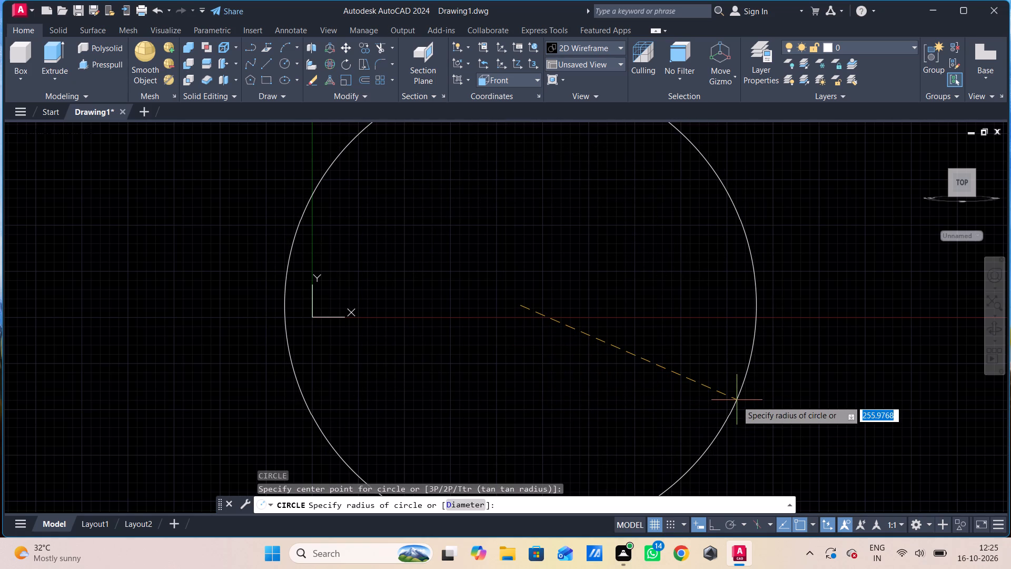
text(28)
key(Return)
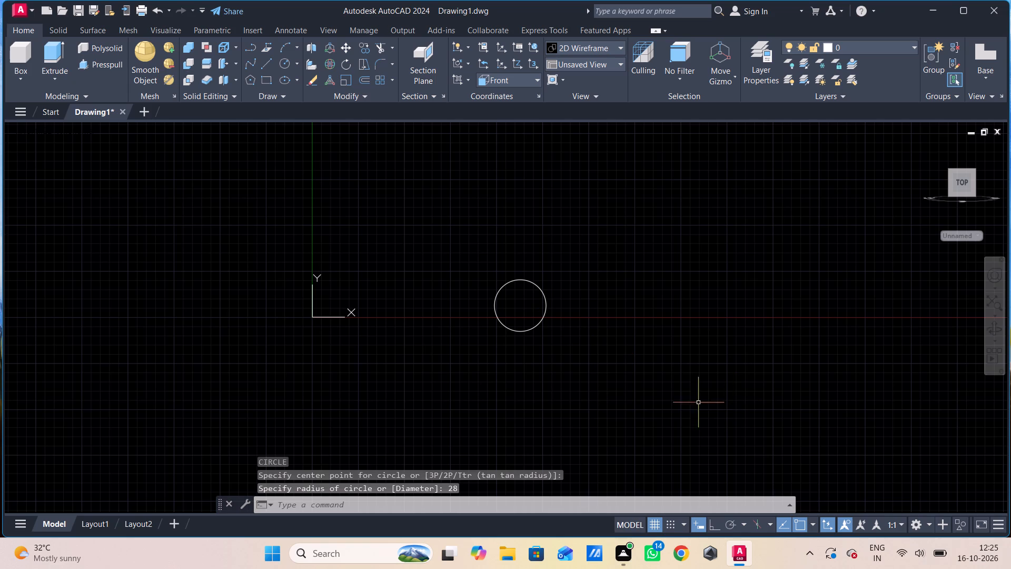
Draw a concentric circle of radius 40 around the radius 28 circle.
scroll(668, 398, up, 3)
middle_drag(667, 398, 844, 564)
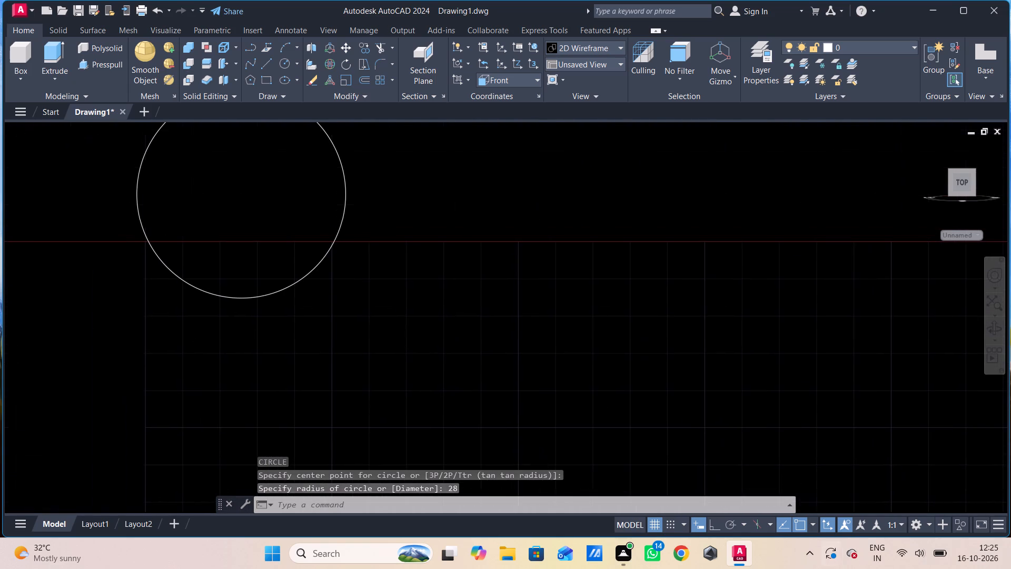
middle_drag(516, 351, 693, 399)
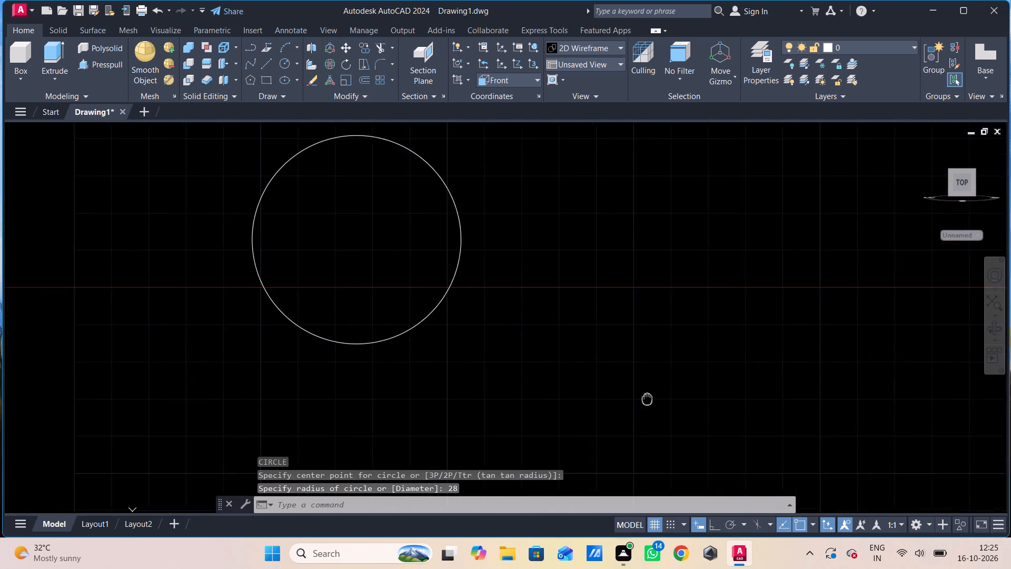
middle_drag(693, 399, 707, 400)
key(space)
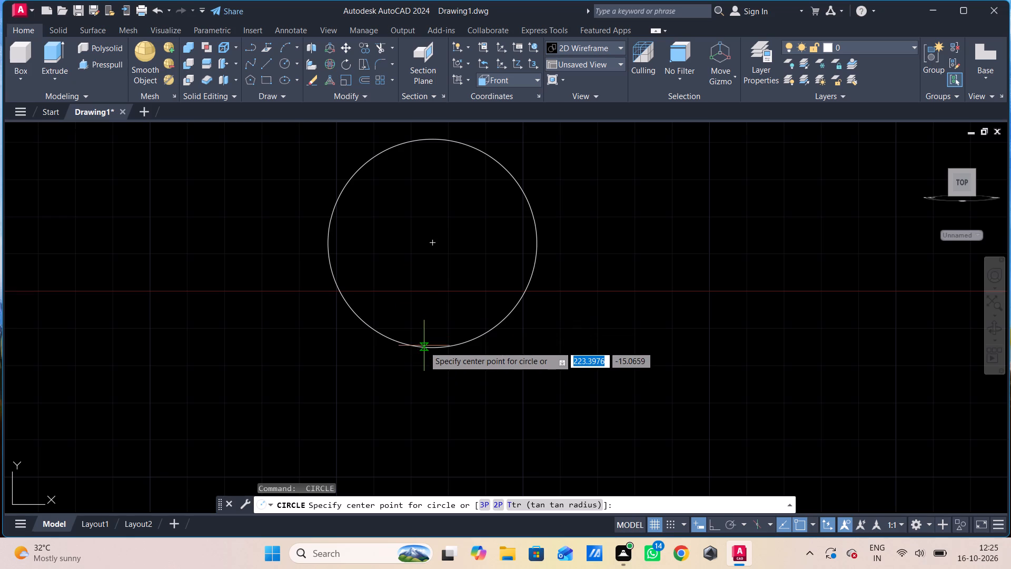
click(435, 246)
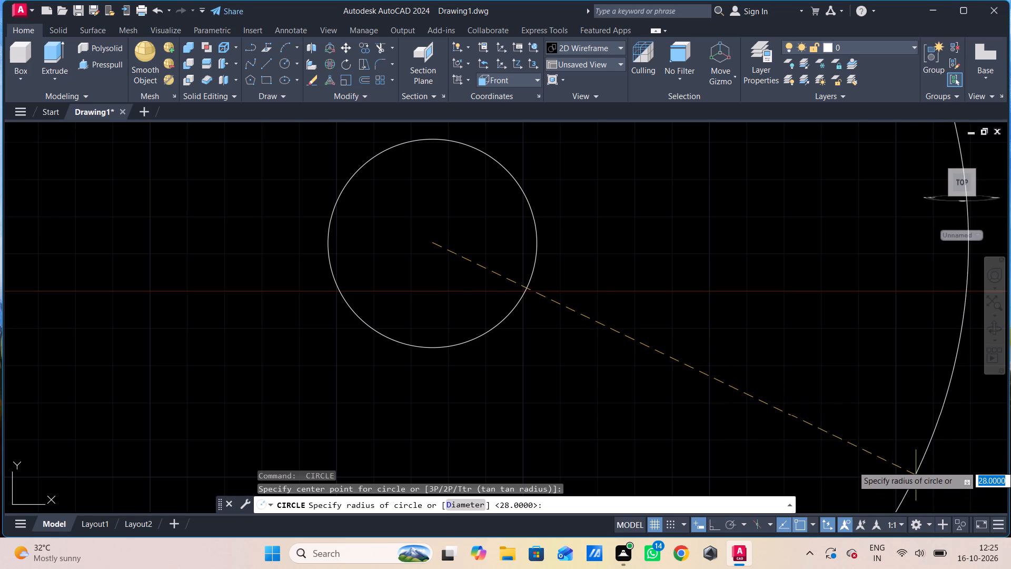
text(40)
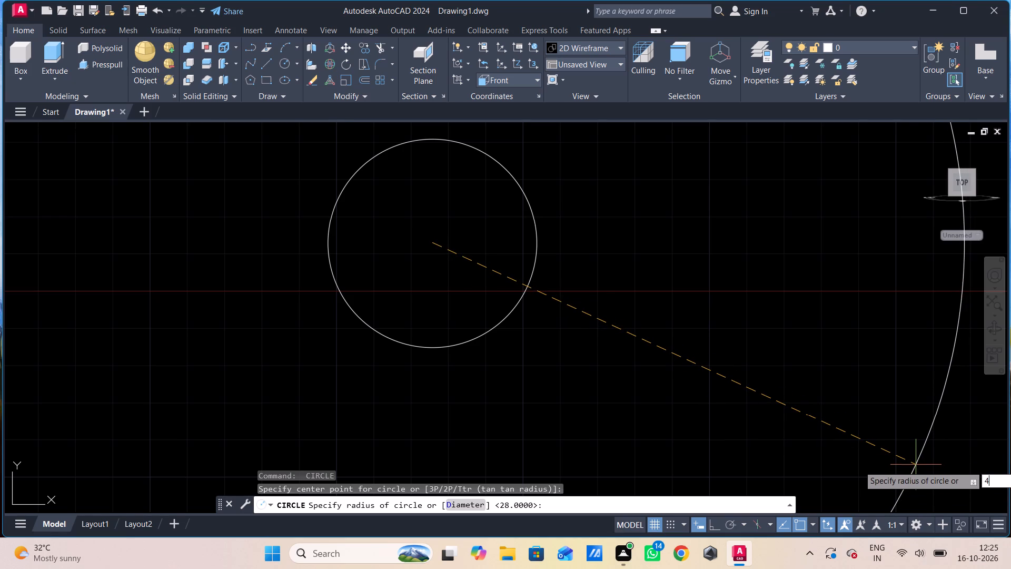
key(Return)
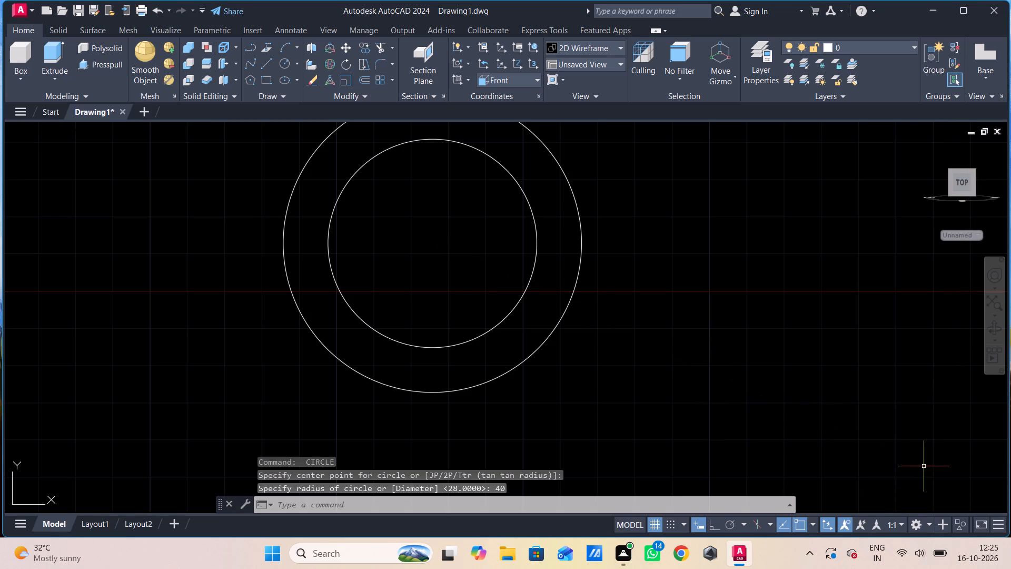
With Ortho on, draw a vertical line from the circles' common centre downward, ending just below the outer circle.
middle_drag(943, 471, 935, 494)
scroll(790, 348, down, 1)
middle_drag(790, 348, 757, 368)
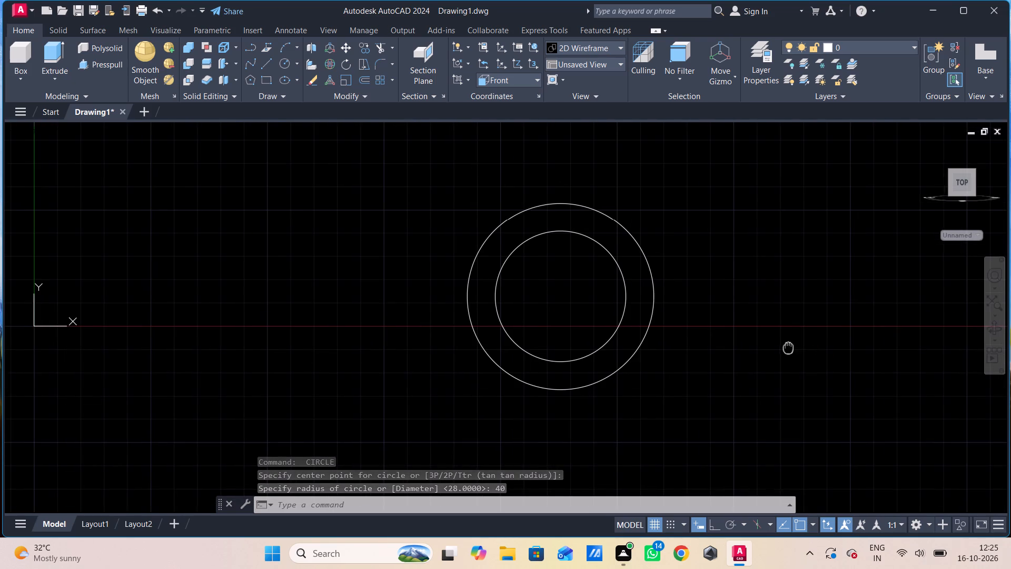
middle_drag(757, 368, 751, 371)
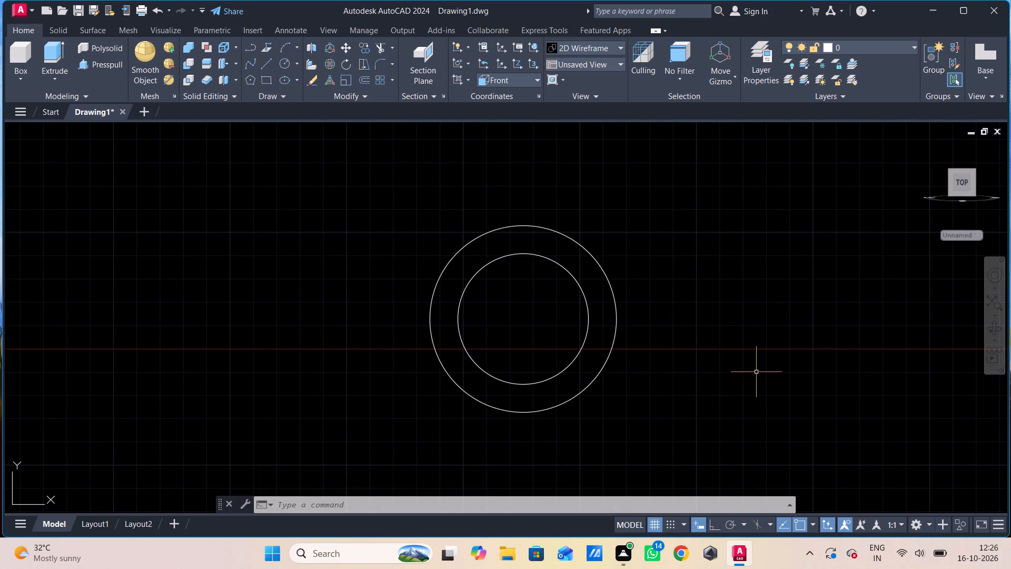
key(l)
key(Return)
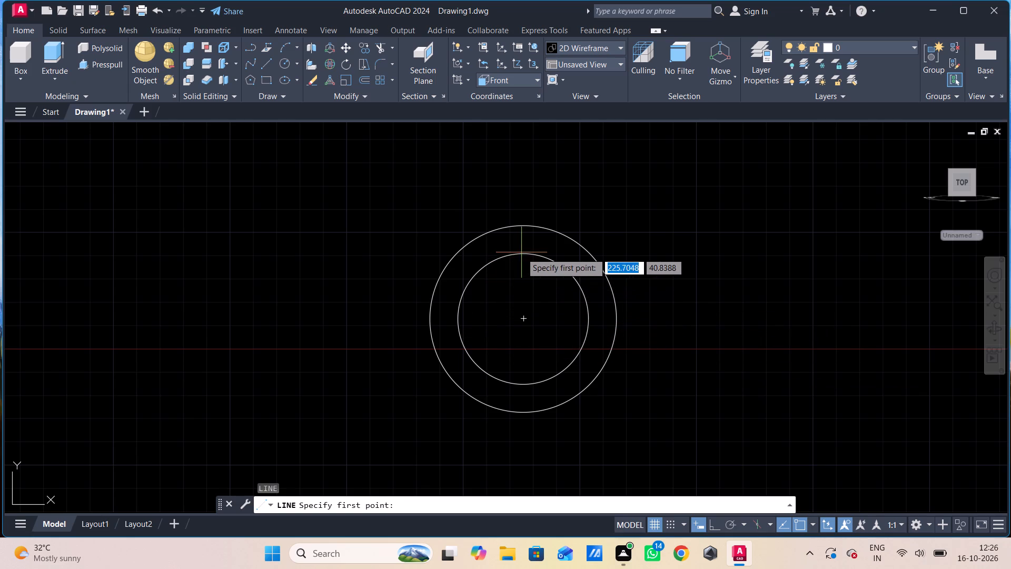
click(529, 316)
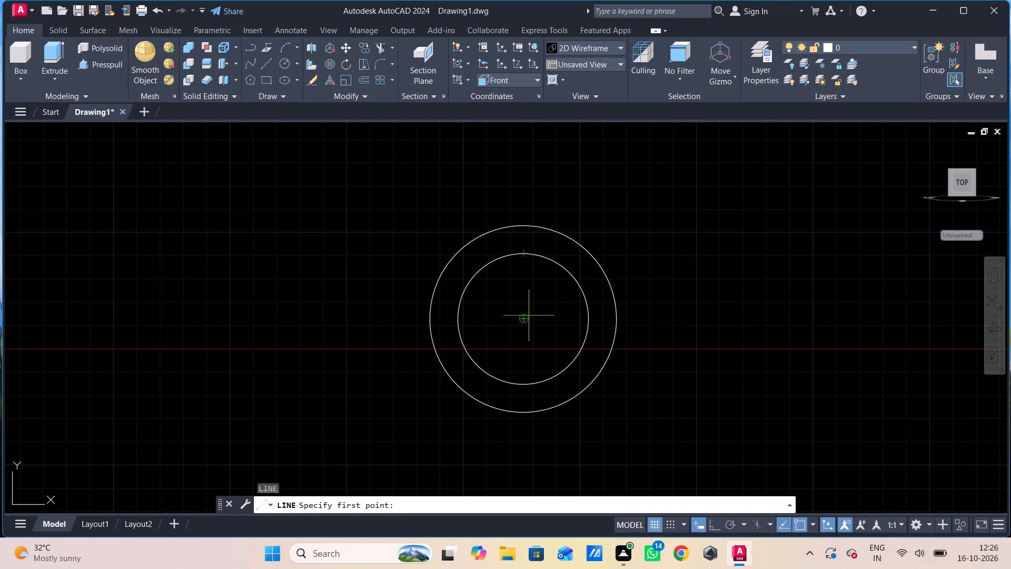
middle_drag(515, 386, 519, 330)
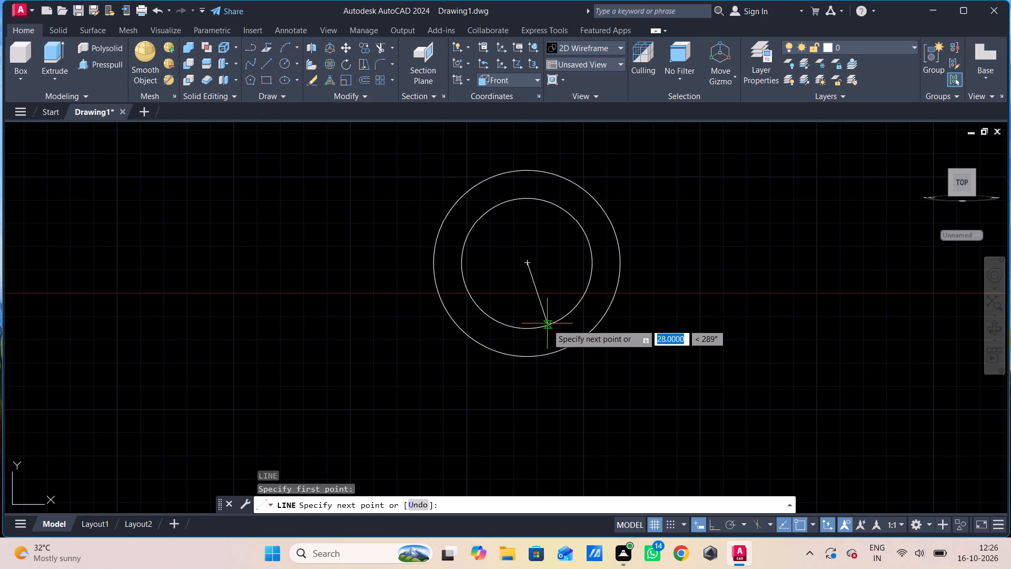
key(F8)
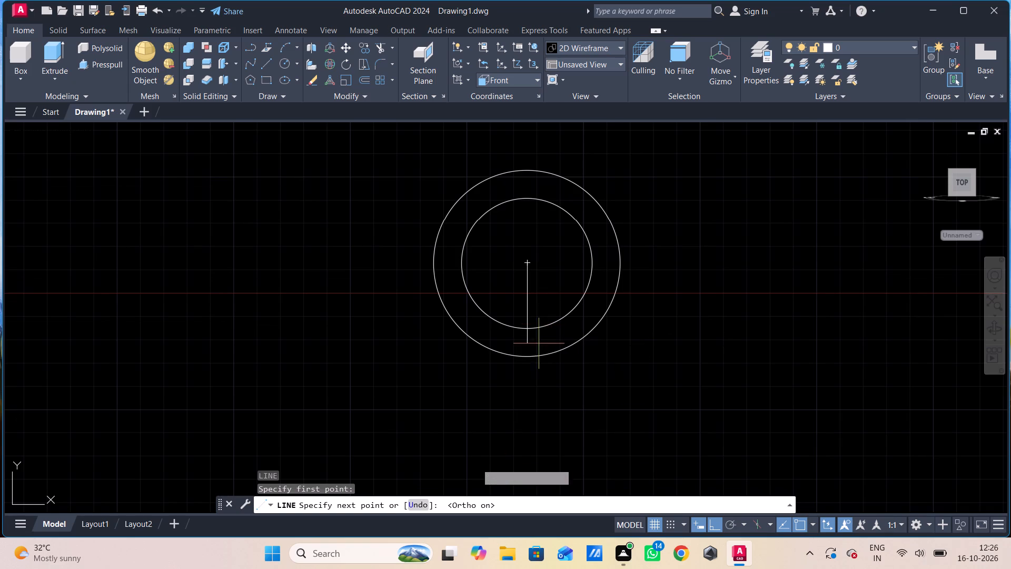
scroll(465, 470, down, 1)
middle_drag(467, 443, 459, 411)
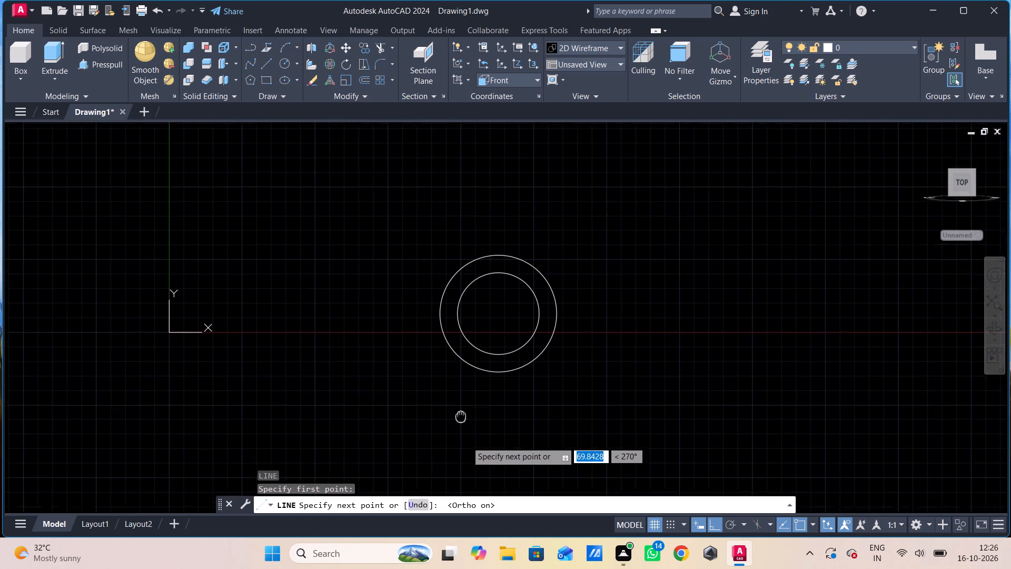
middle_drag(459, 411, 460, 352)
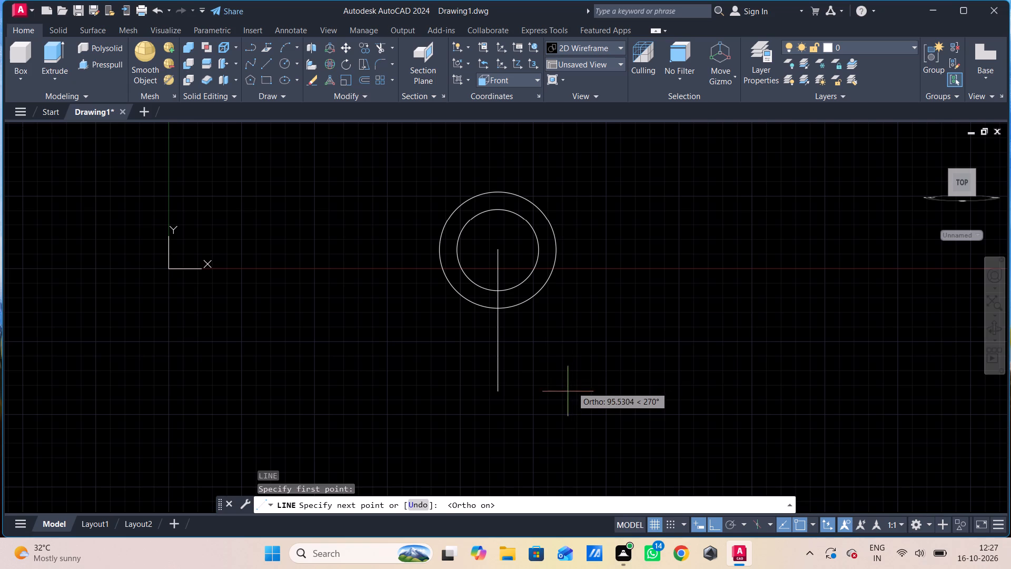
click(542, 340)
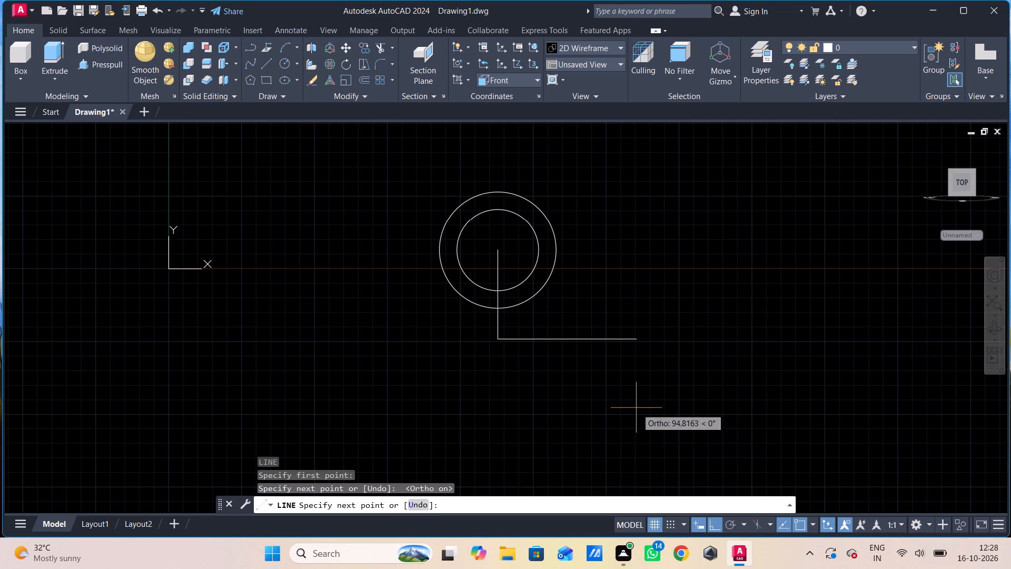
key(Escape)
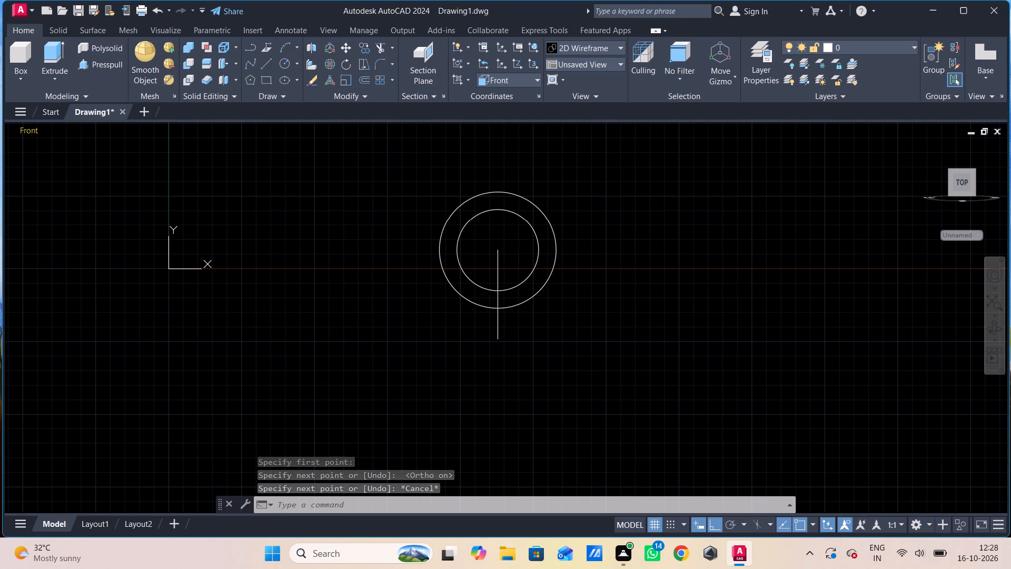
Switch the model view to Left.
click(26, 125)
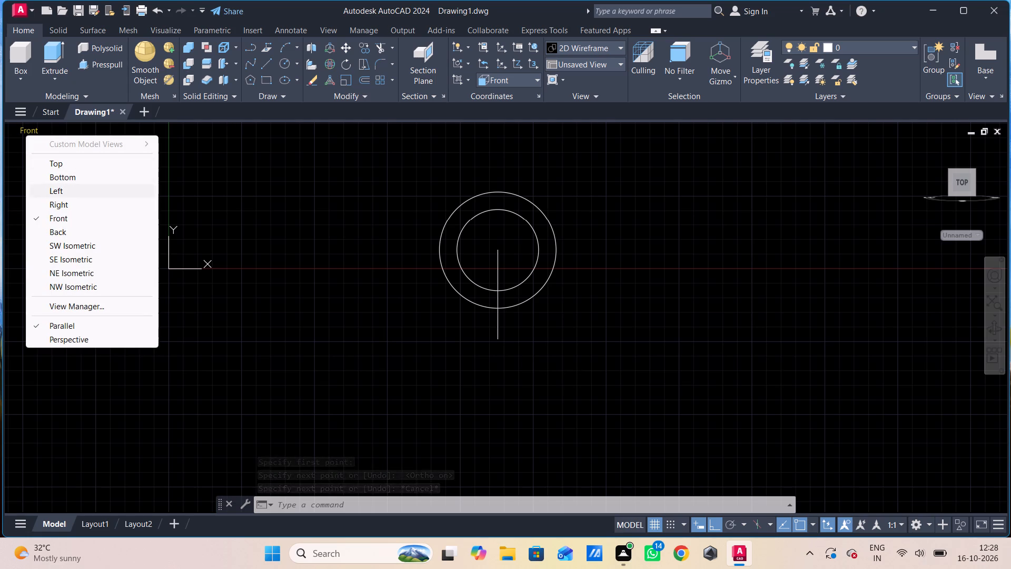
click(46, 194)
Draw a circle of radius 14 in the empty space beside the edge-on front-view geometry.
scroll(507, 237, down, 2)
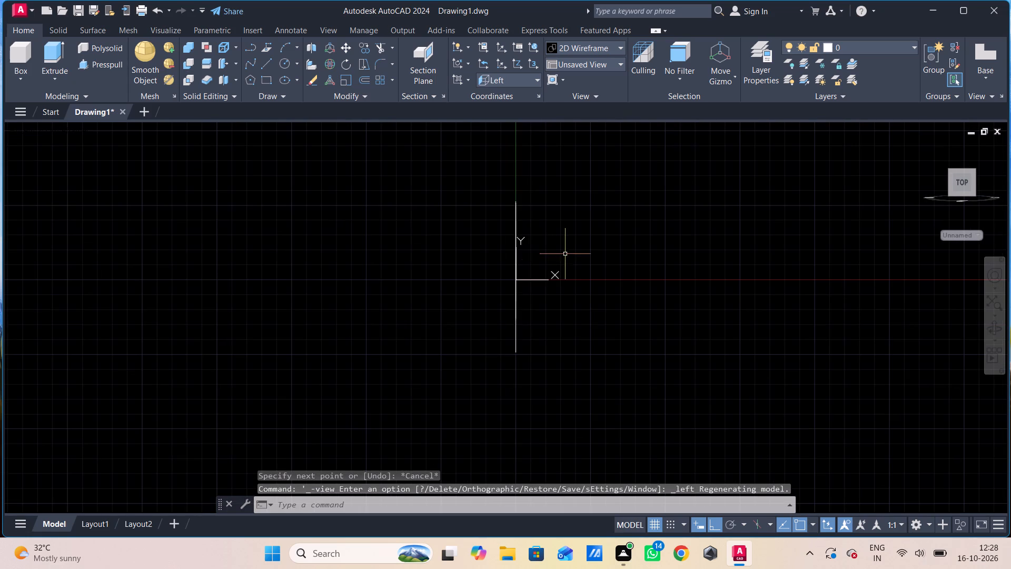
middle_drag(570, 254, 432, 266)
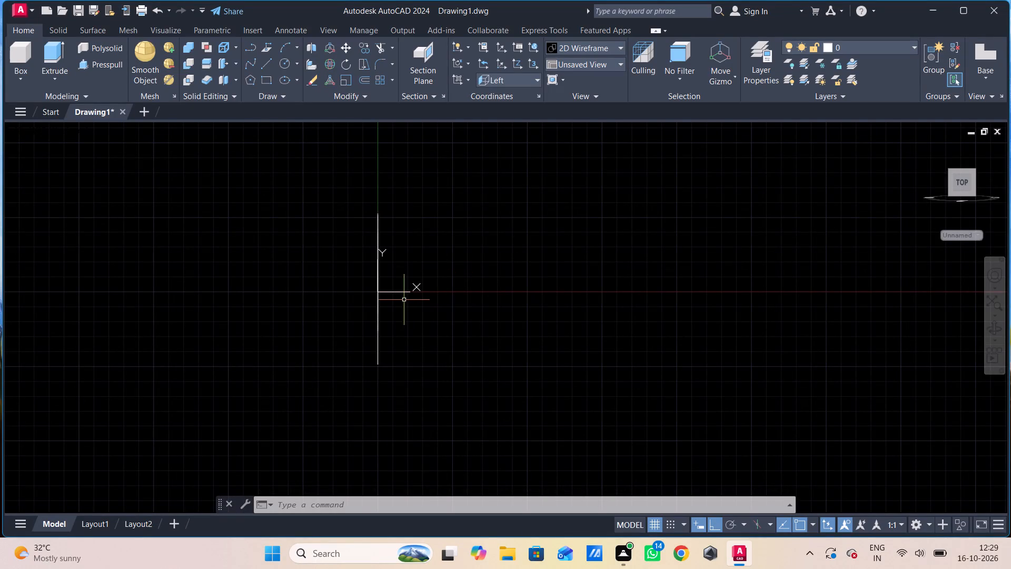
key(c)
key(space)
click(622, 284)
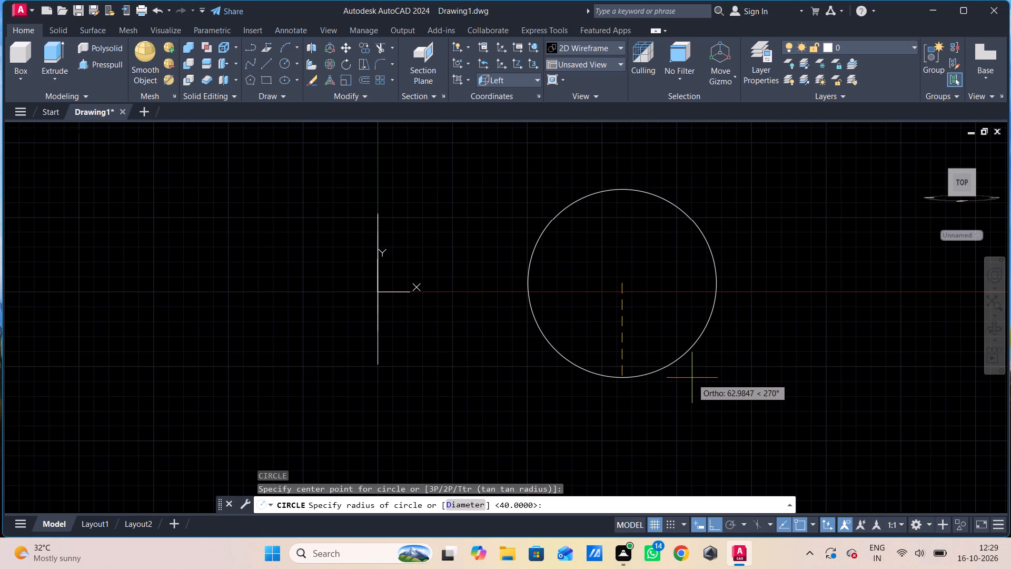
text(14)
key(Return)
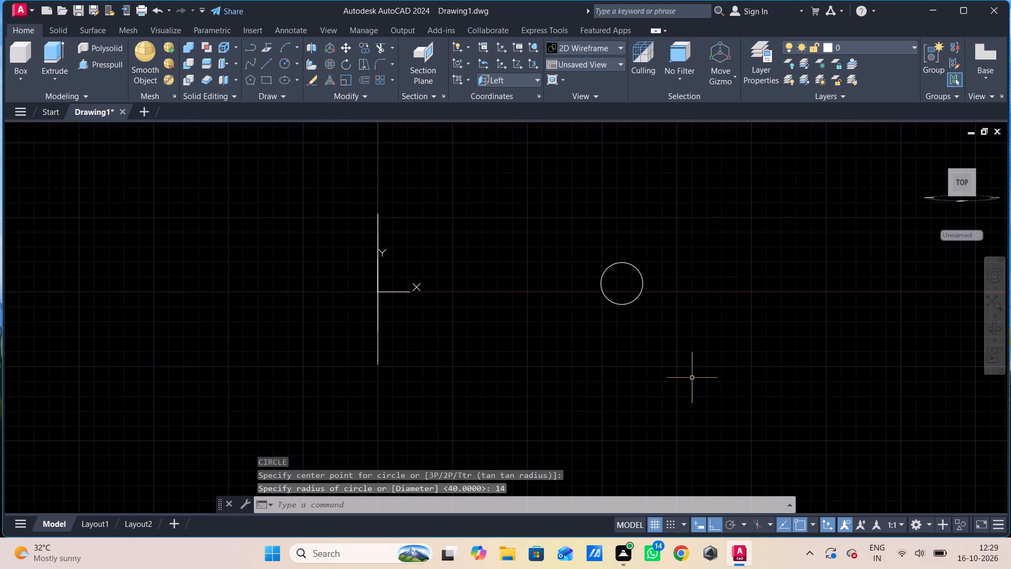
Draw a concentric circle of radius 28 around the radius 14 circle.
key(space)
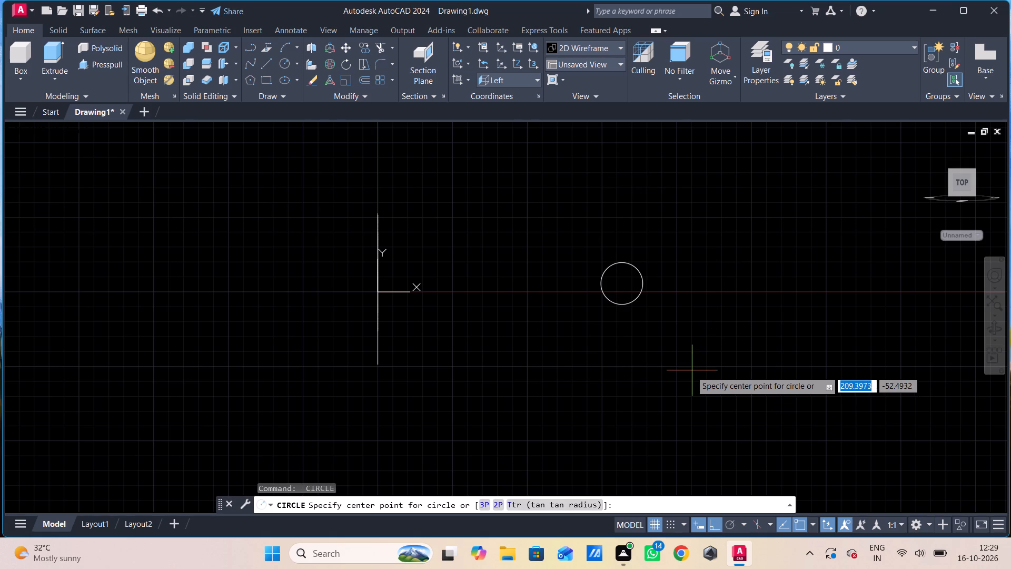
click(622, 284)
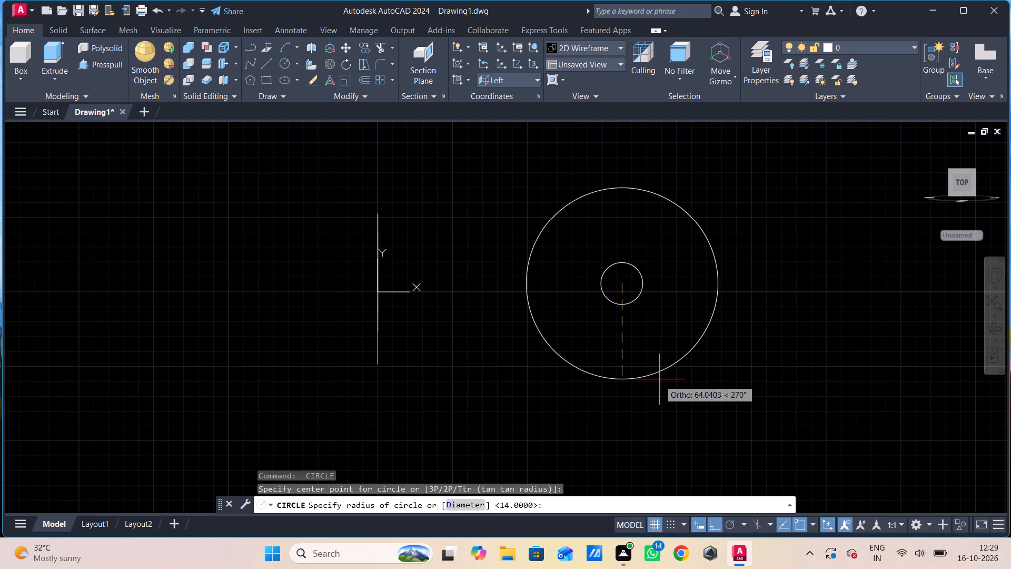
text(28)
key(Return)
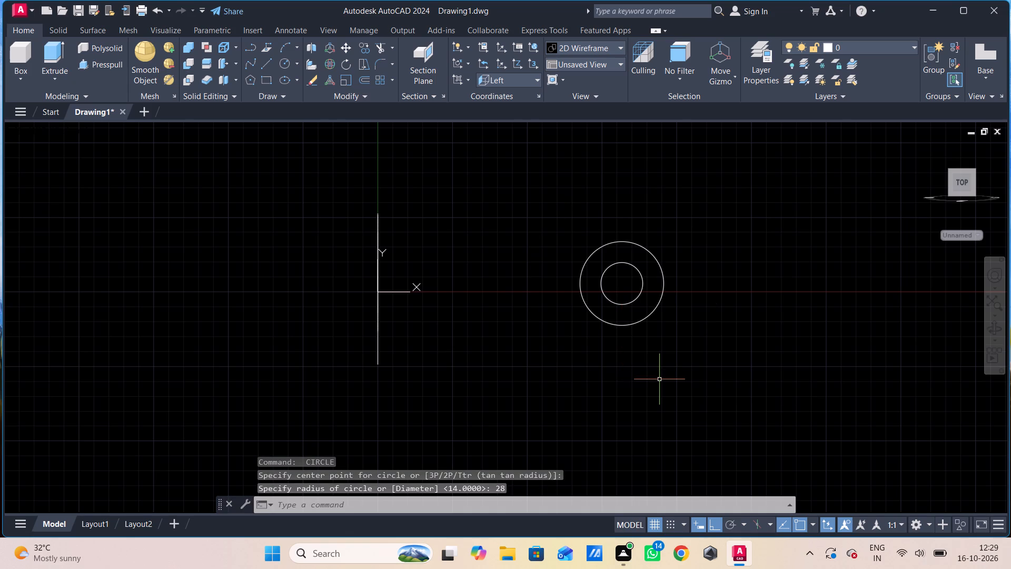
Draw a vertical line from the common centre of the circles up to the top of the radius 14 circle.
key(l)
key(space)
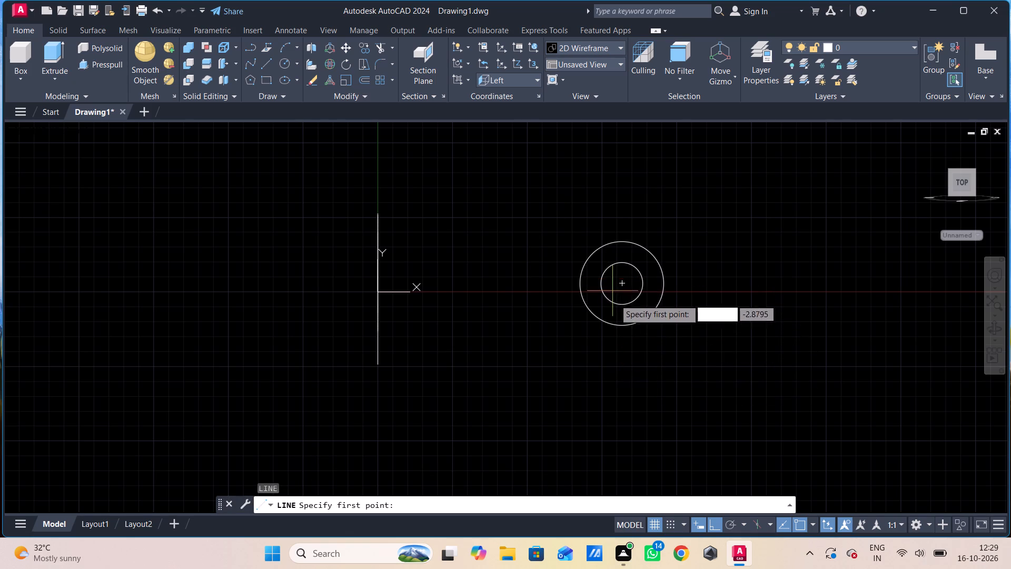
click(622, 283)
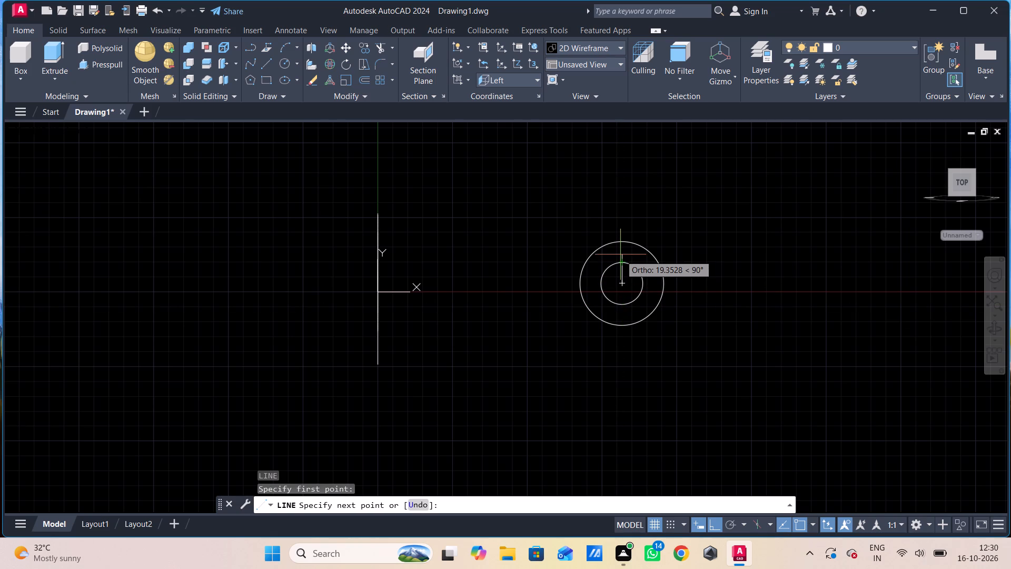
click(622, 264)
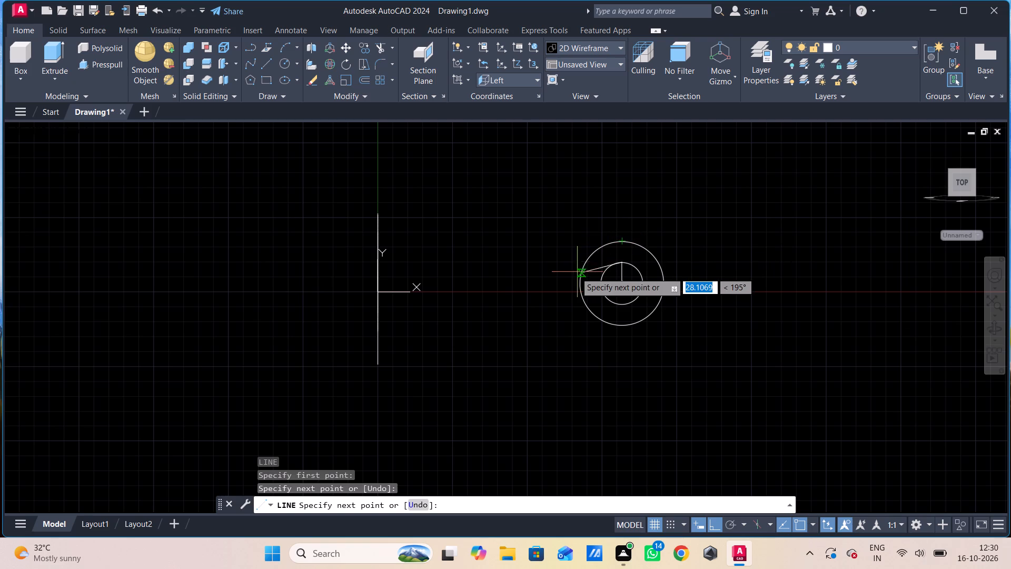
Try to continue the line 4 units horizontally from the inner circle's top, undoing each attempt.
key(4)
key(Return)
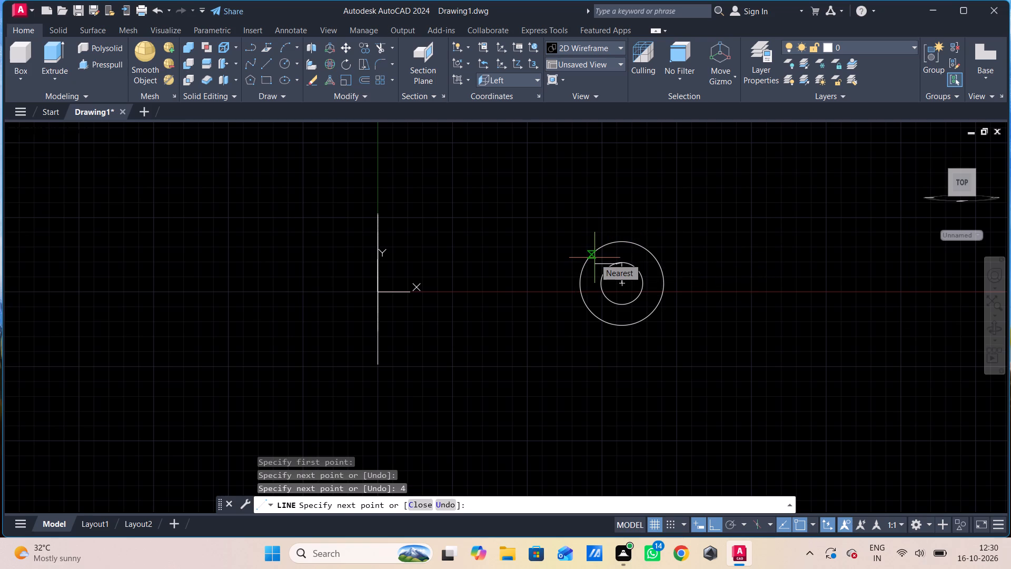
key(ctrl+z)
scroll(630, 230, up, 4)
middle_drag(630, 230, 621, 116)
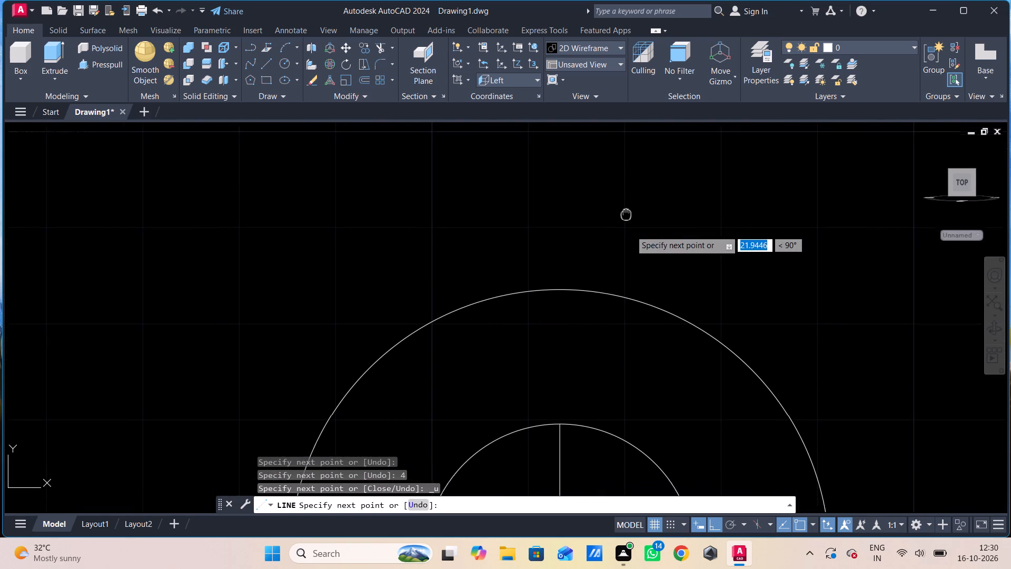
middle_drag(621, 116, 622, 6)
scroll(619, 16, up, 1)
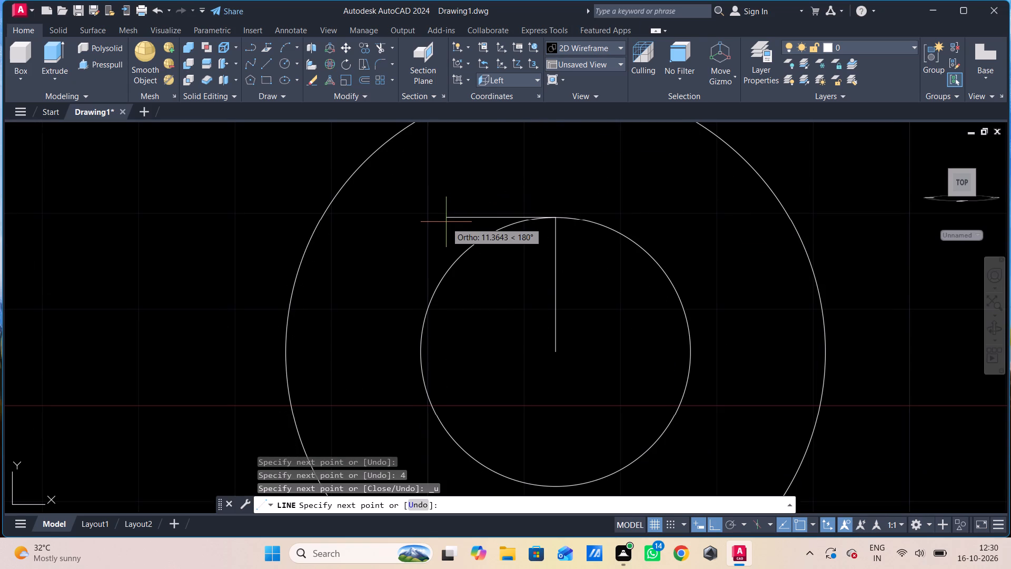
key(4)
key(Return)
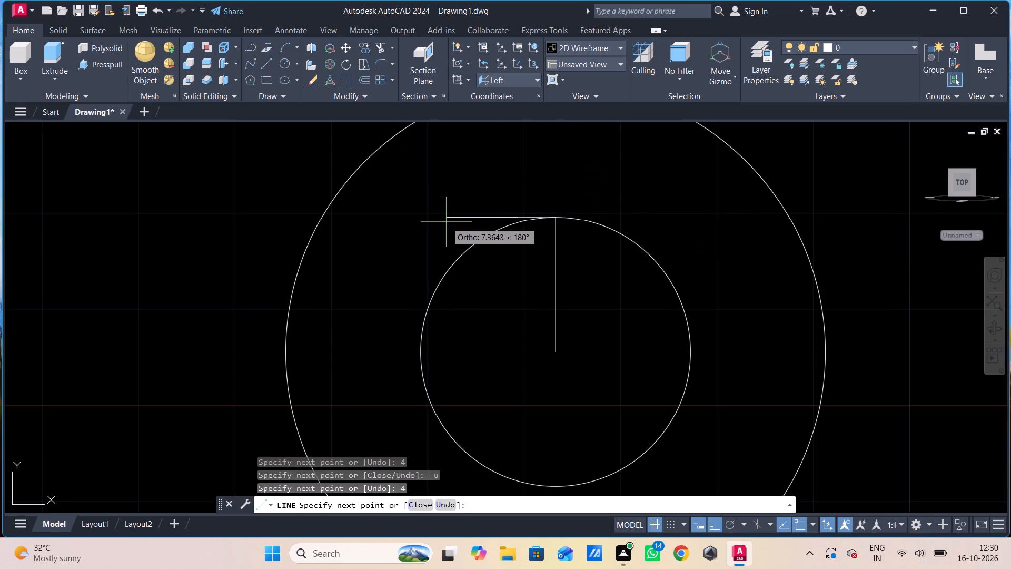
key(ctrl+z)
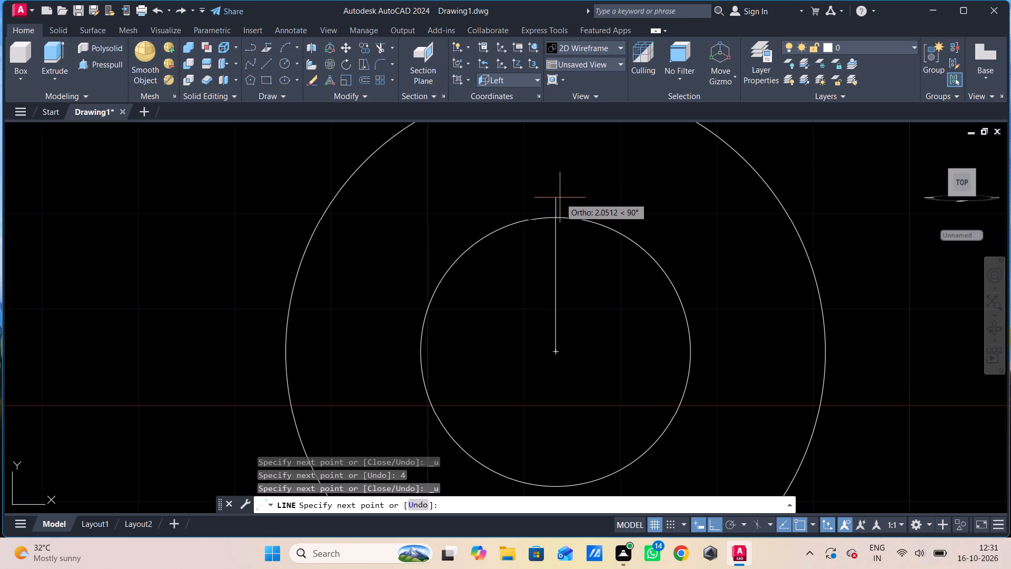
Continue the line 3 units up, 4 left, down just past the centre, 8 right, and up slightly beyond the first side's height.
key(3)
key(Return)
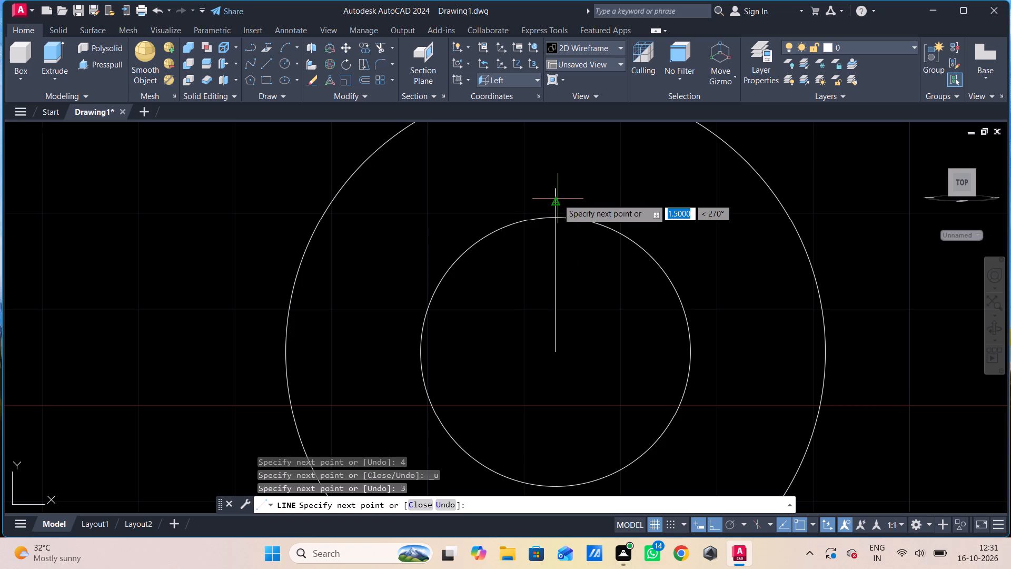
key(4)
key(Return)
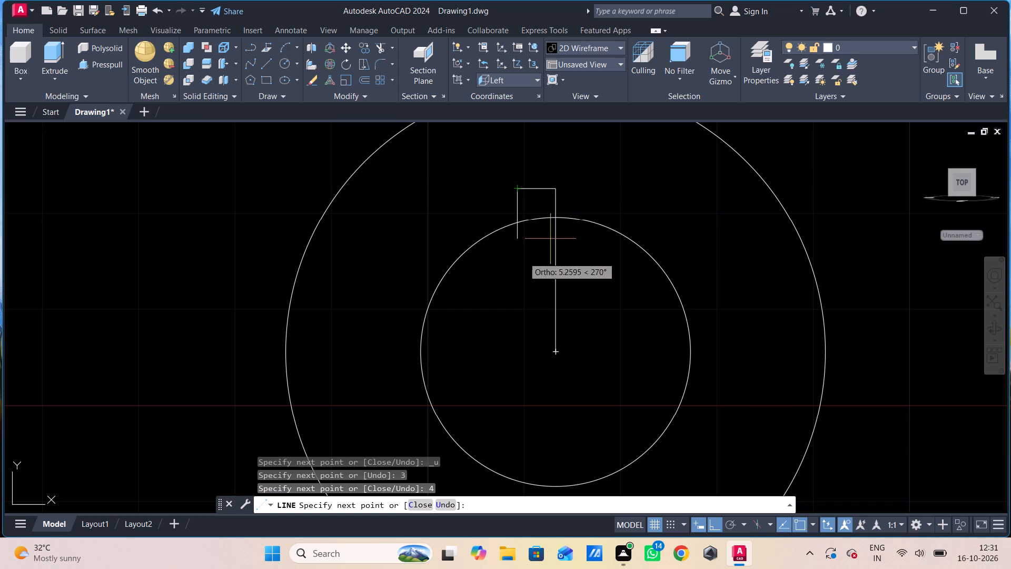
click(518, 357)
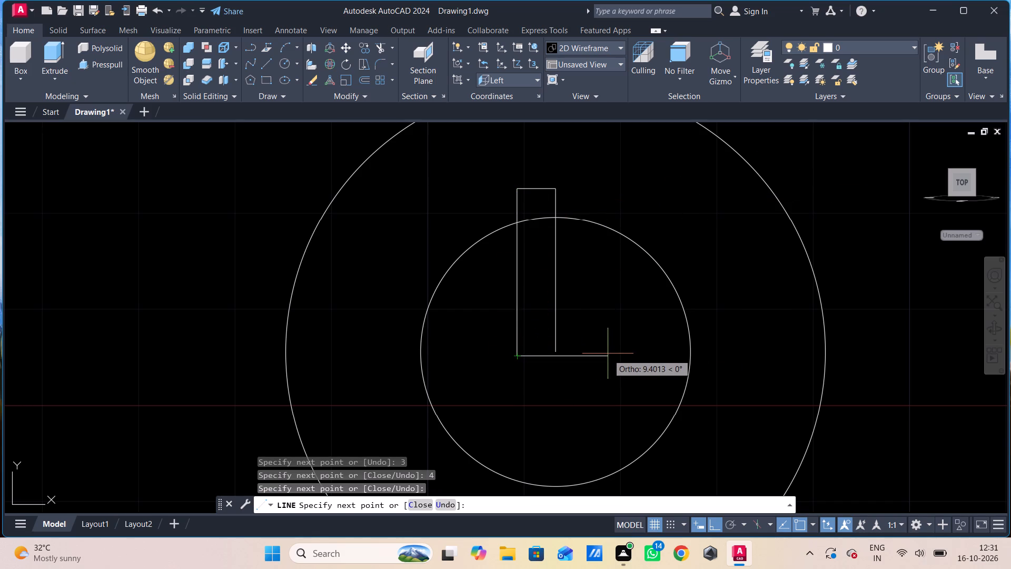
key(8)
key(Return)
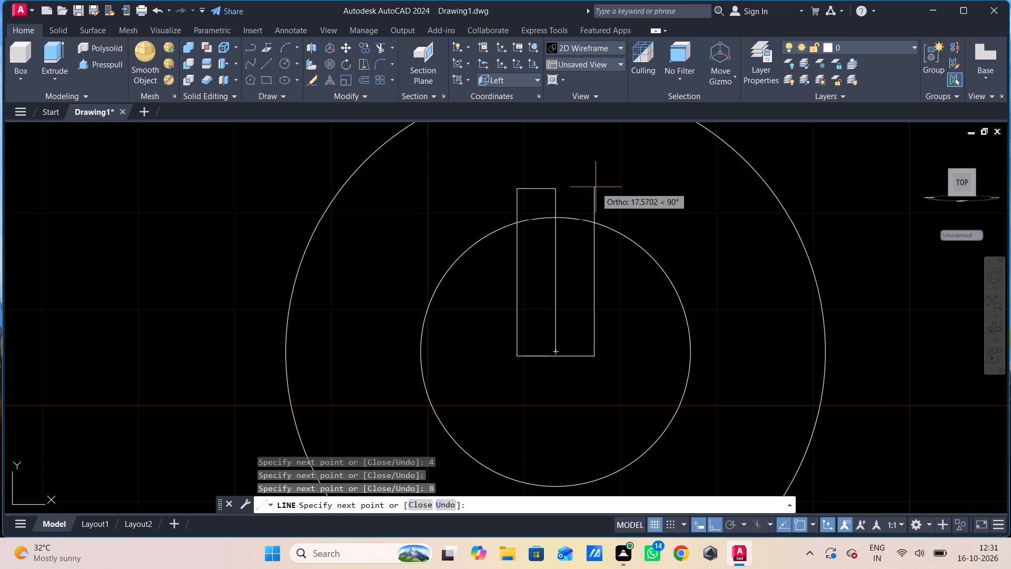
click(597, 173)
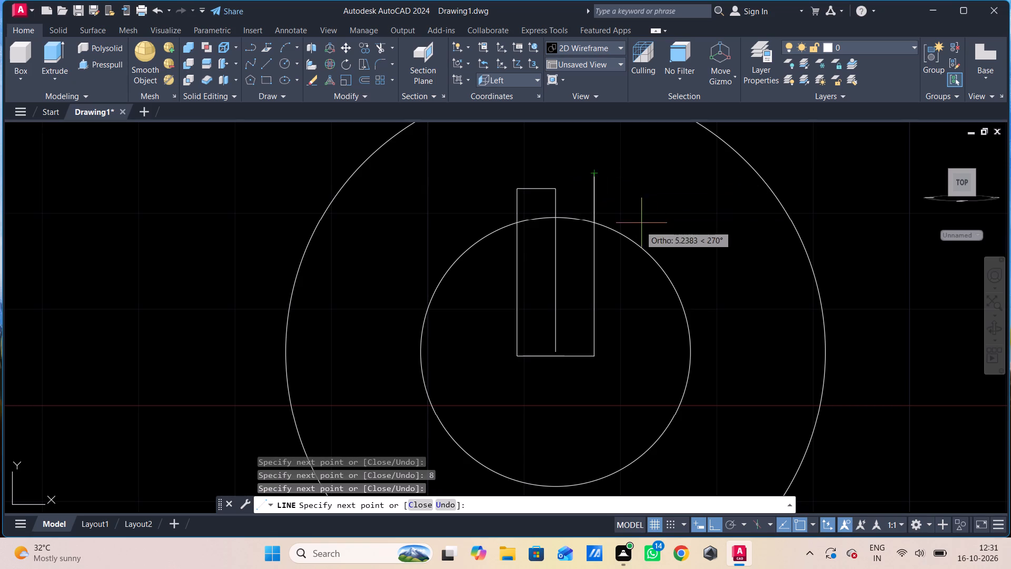
key(Escape)
Draw a 4-unit horizontal line from the centre line's upper end to the open side, closing the keyway top.
key(l)
key(space)
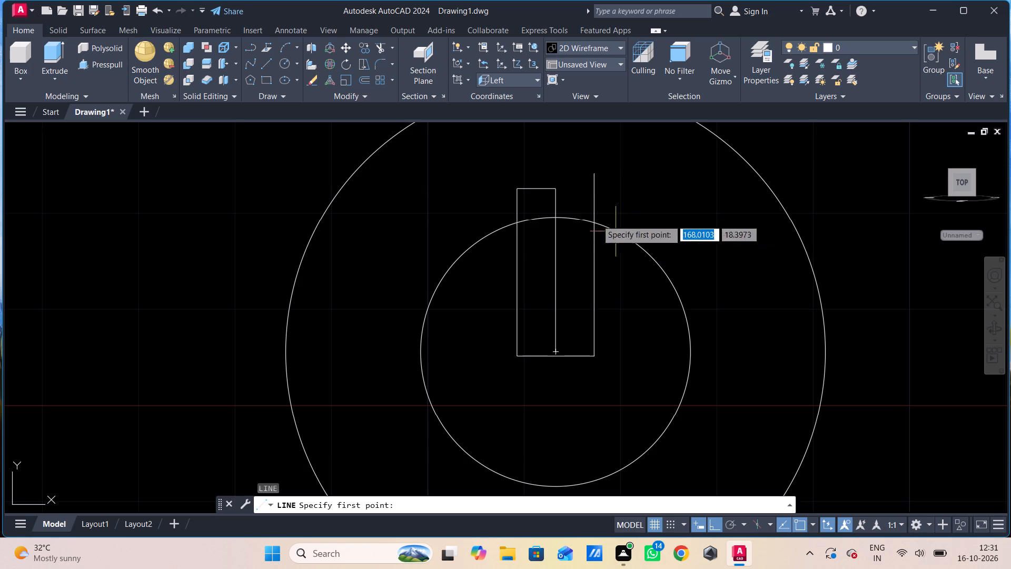
click(554, 188)
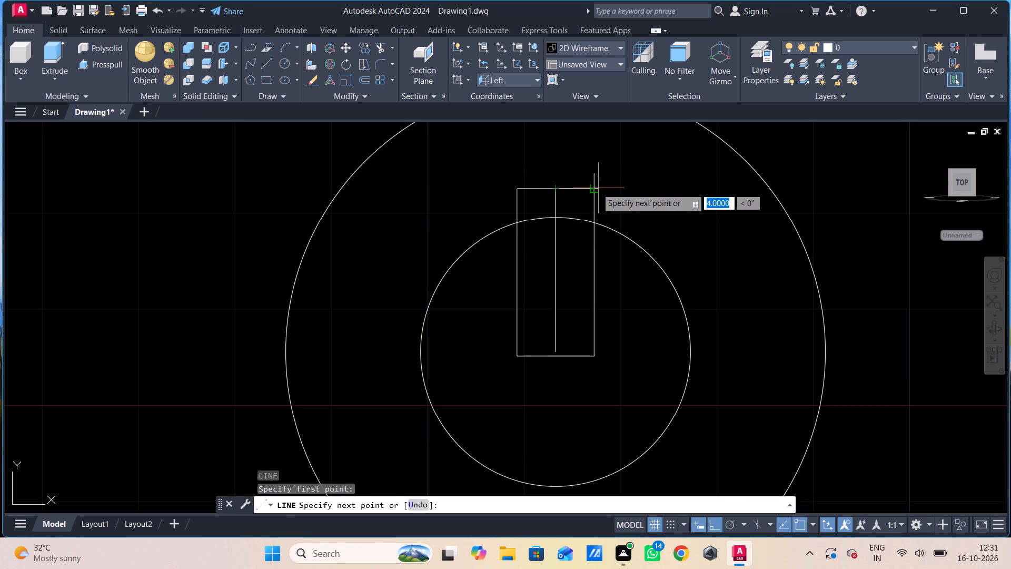
click(597, 188)
key(Escape)
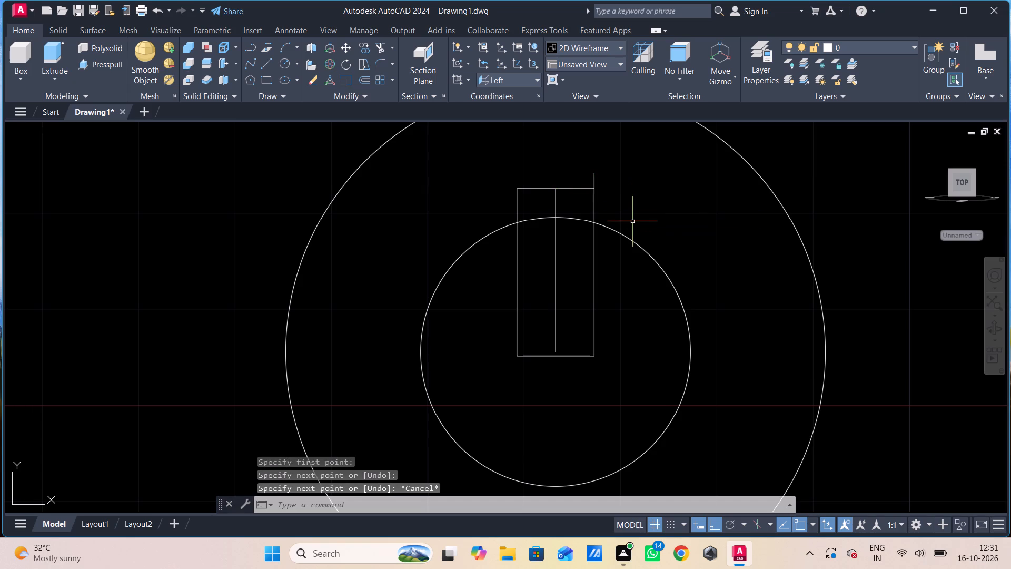
Trim the overshooting side, the centre line, the arc between the sides and all lines inside the inner circle, leaving a keyway outline.
key(t)
key(r)
key(space)
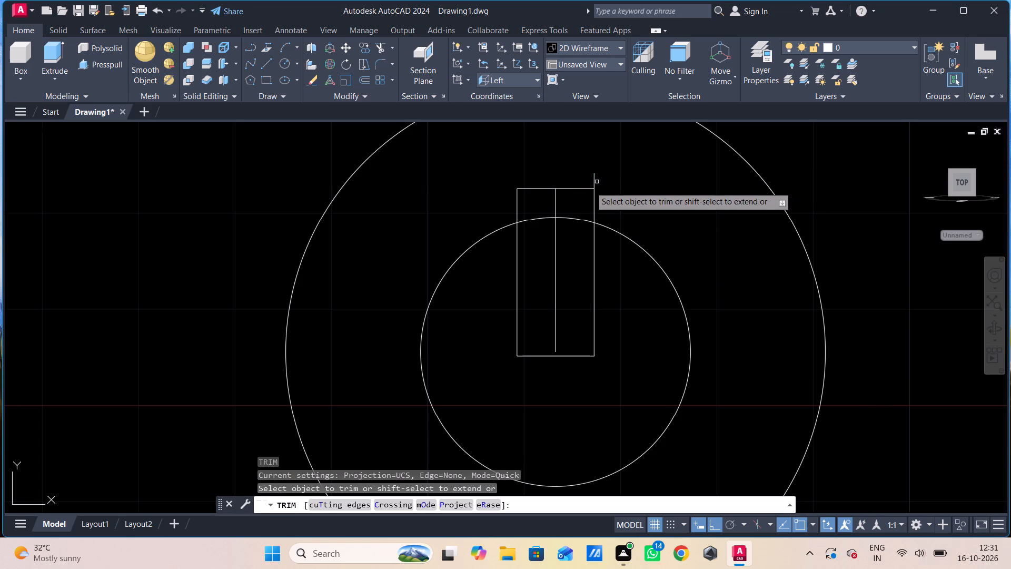
click(593, 184)
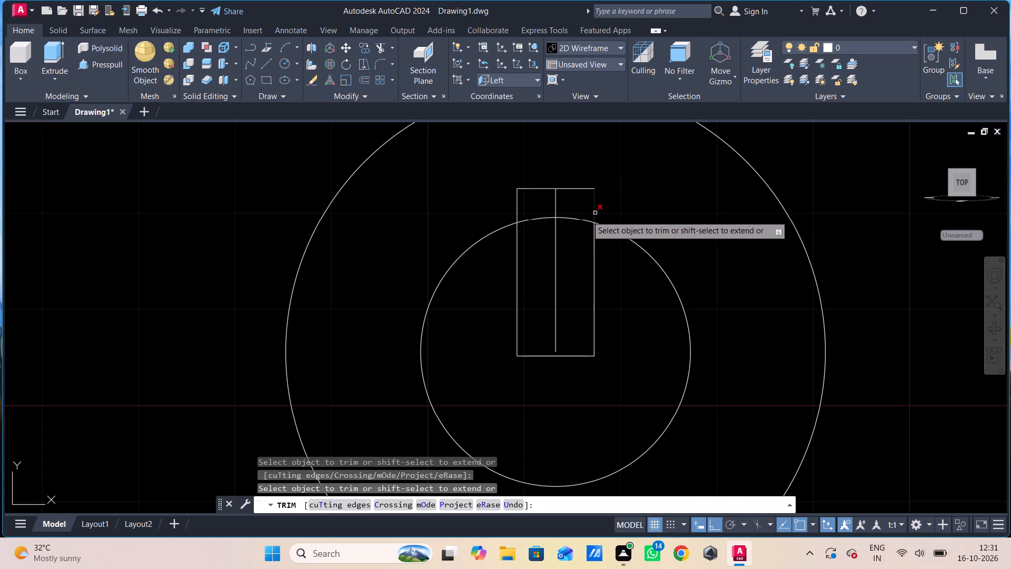
click(575, 215)
click(573, 234)
click(568, 207)
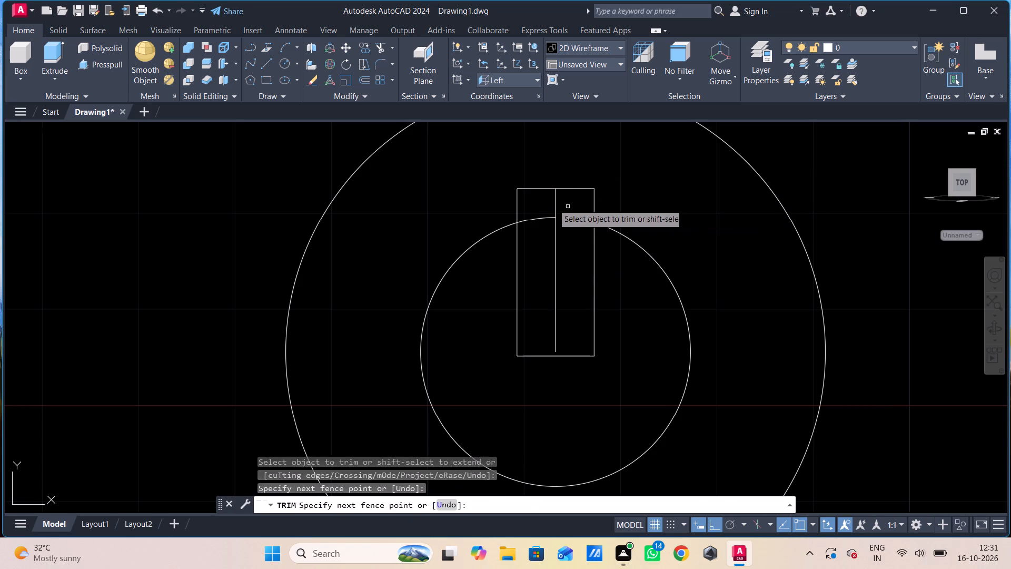
drag(543, 204, 543, 242)
drag(546, 192, 564, 252)
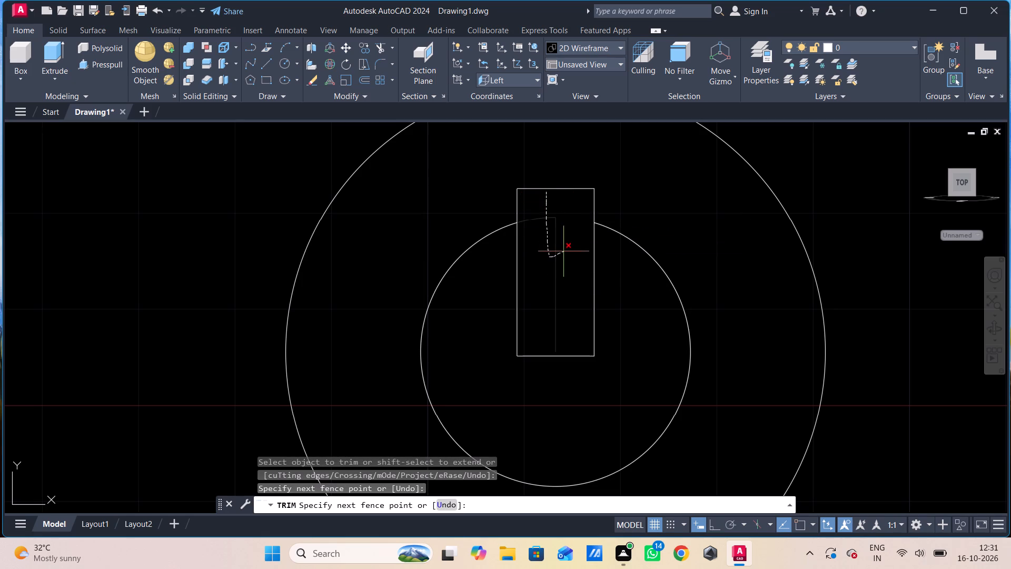
drag(564, 252, 565, 252)
drag(607, 268, 607, 269)
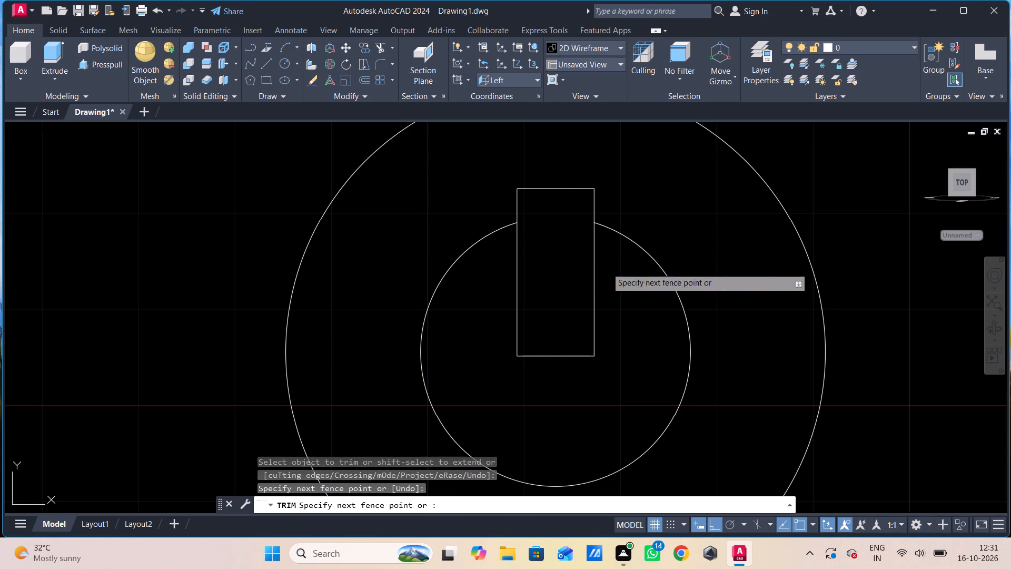
drag(607, 269, 560, 381)
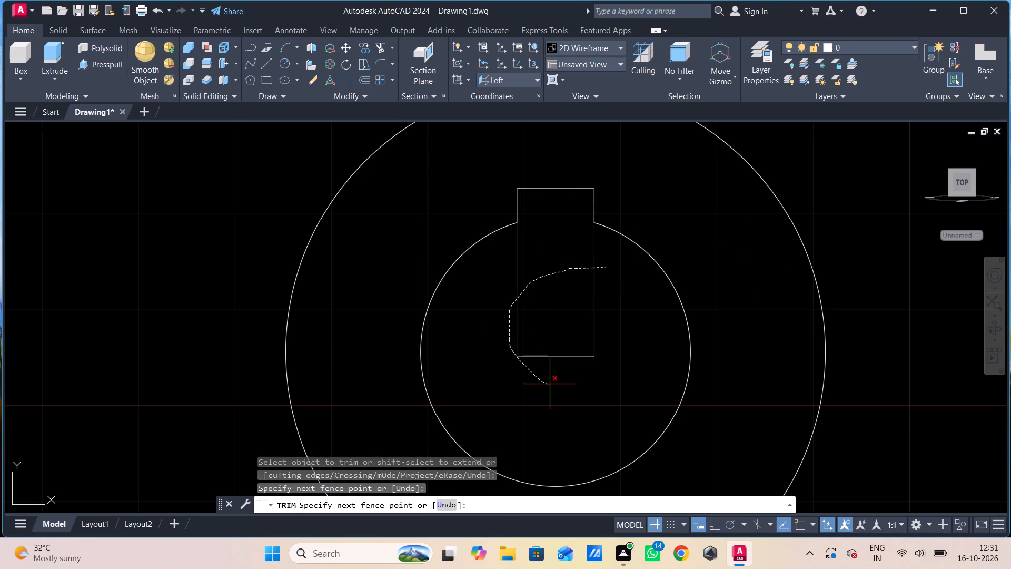
drag(560, 381, 562, 282)
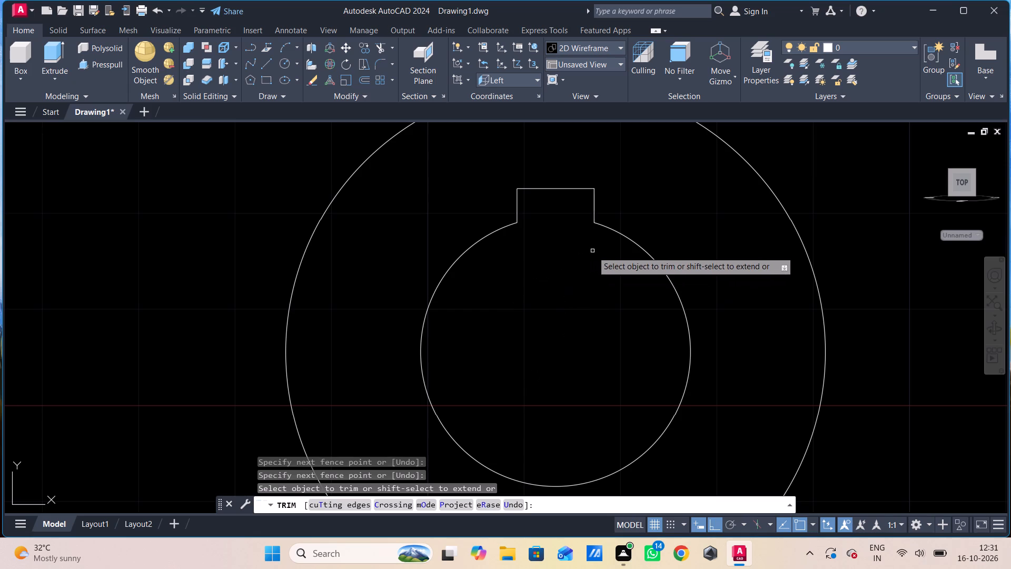
key(Escape)
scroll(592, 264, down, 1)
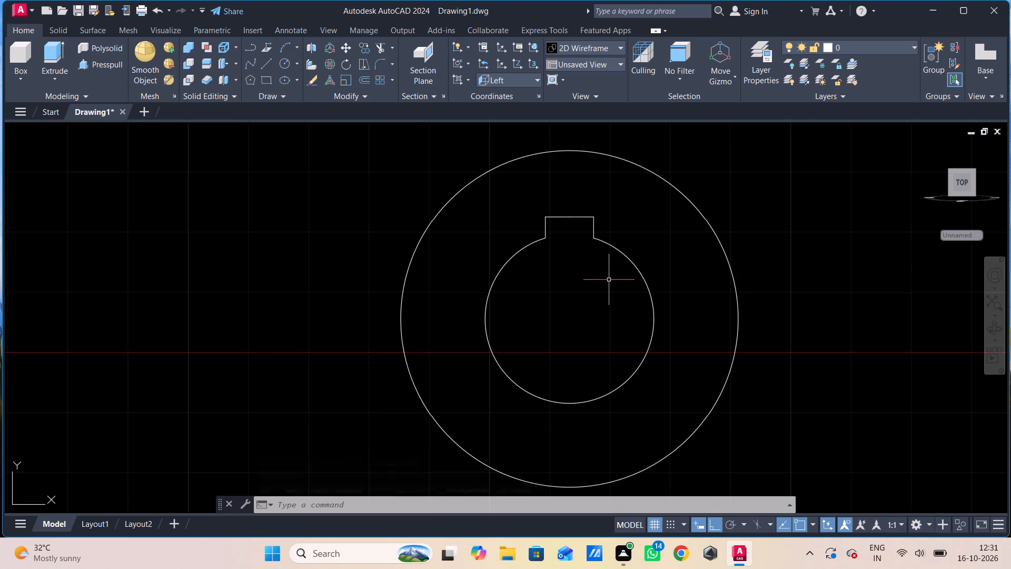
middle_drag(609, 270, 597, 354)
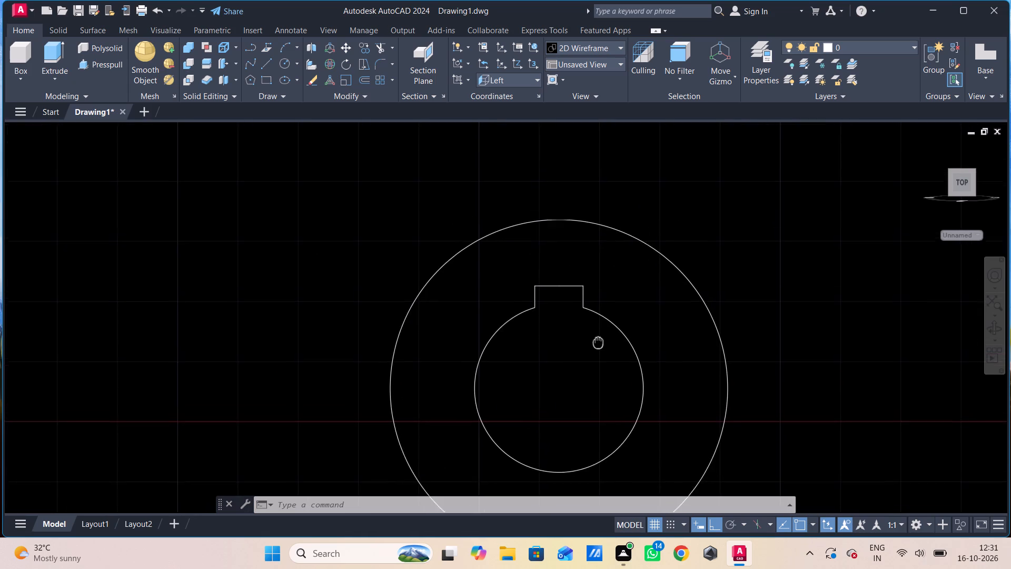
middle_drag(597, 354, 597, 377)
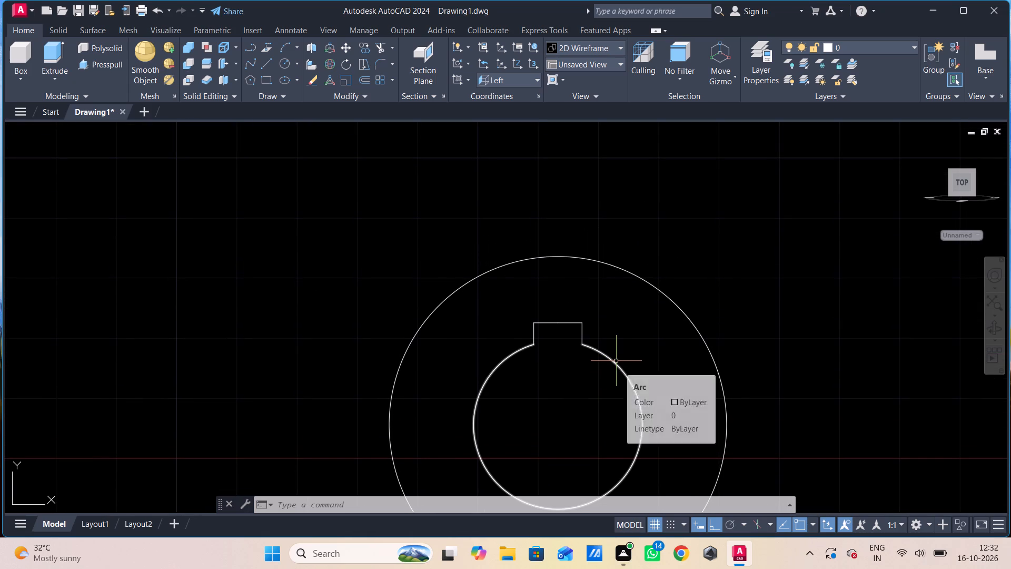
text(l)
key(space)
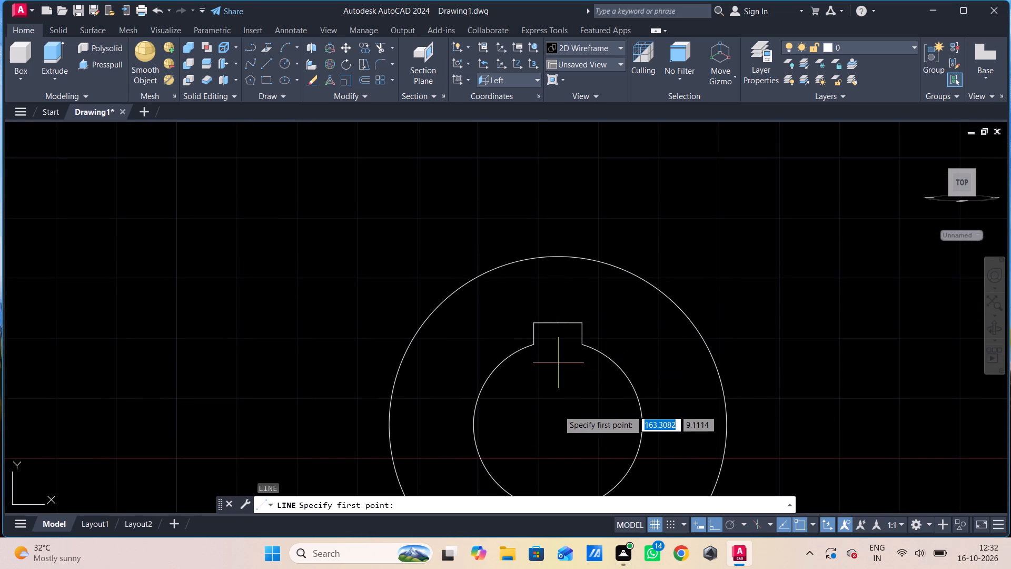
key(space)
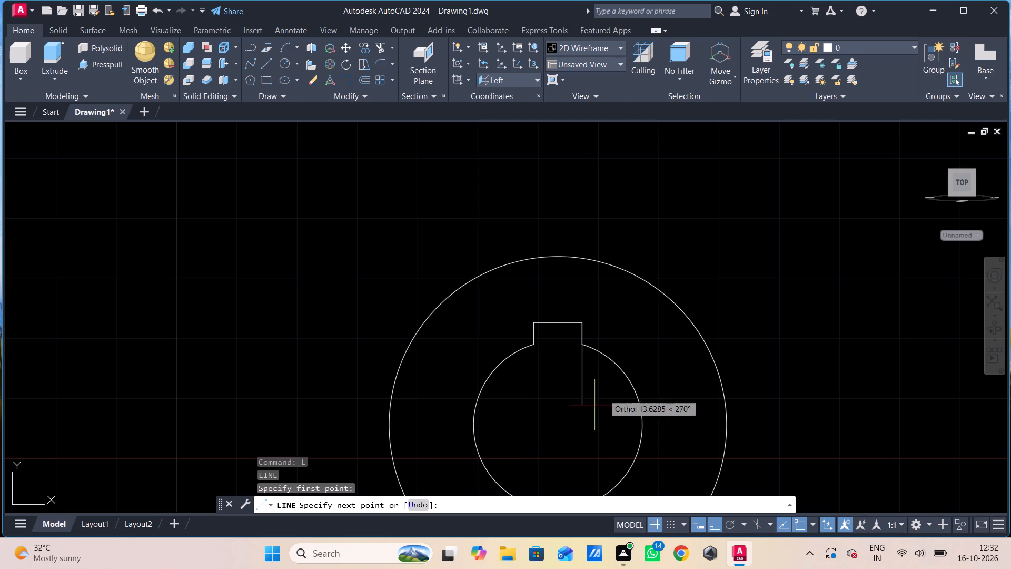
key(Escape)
Draw a vertical line about 47 units long from the circles' centre upward, ending above the outer circle.
key(space)
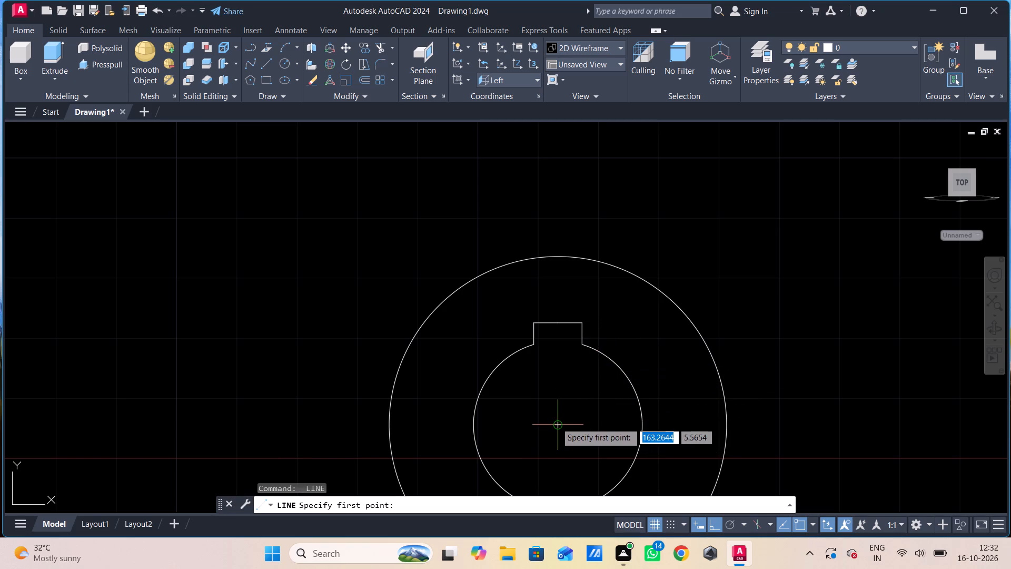
drag(556, 423, 556, 416)
middle_drag(577, 81, 579, 91)
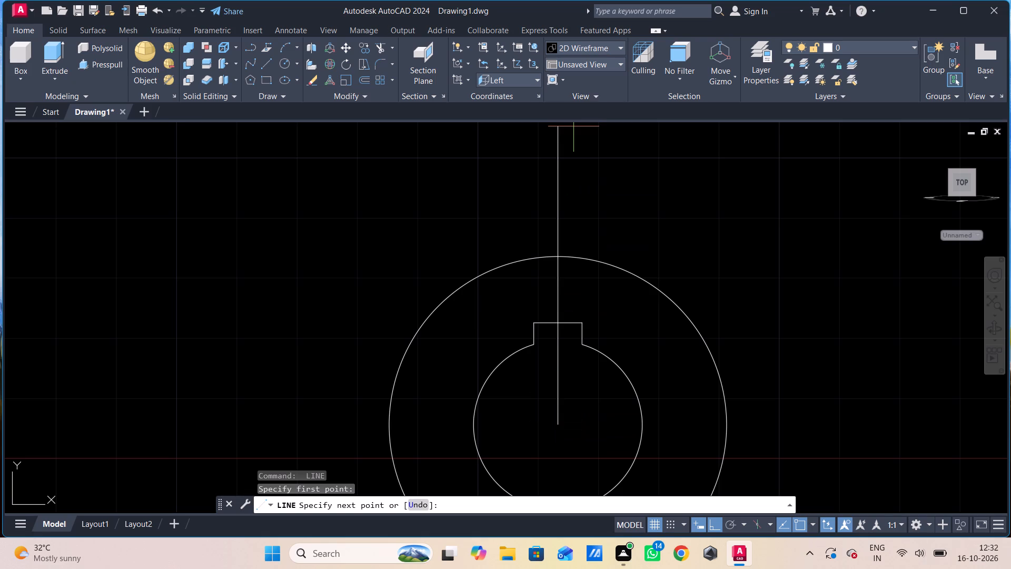
middle_drag(579, 91, 578, 214)
middle_drag(577, 214, 566, 297)
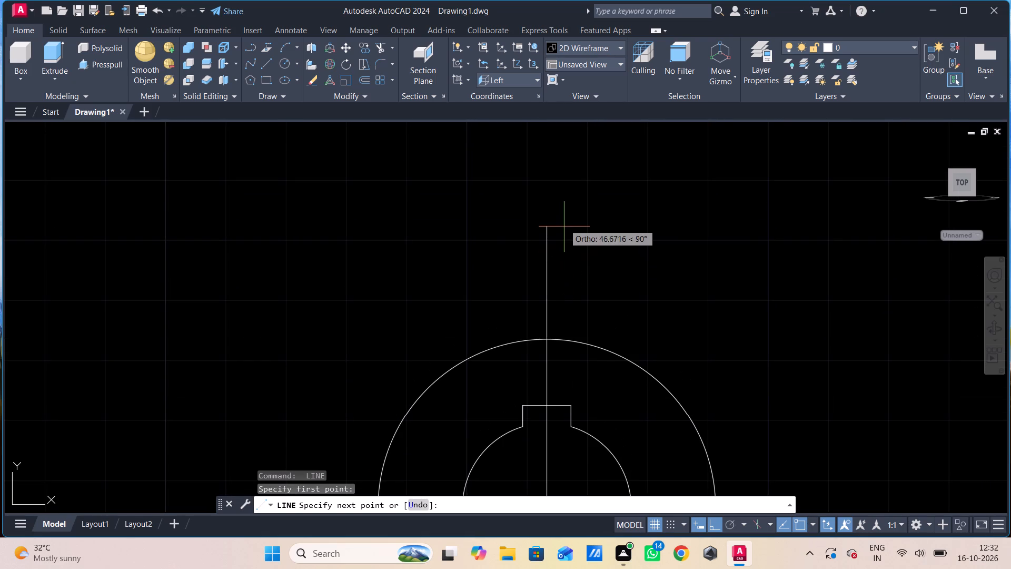
click(564, 224)
key(Escape)
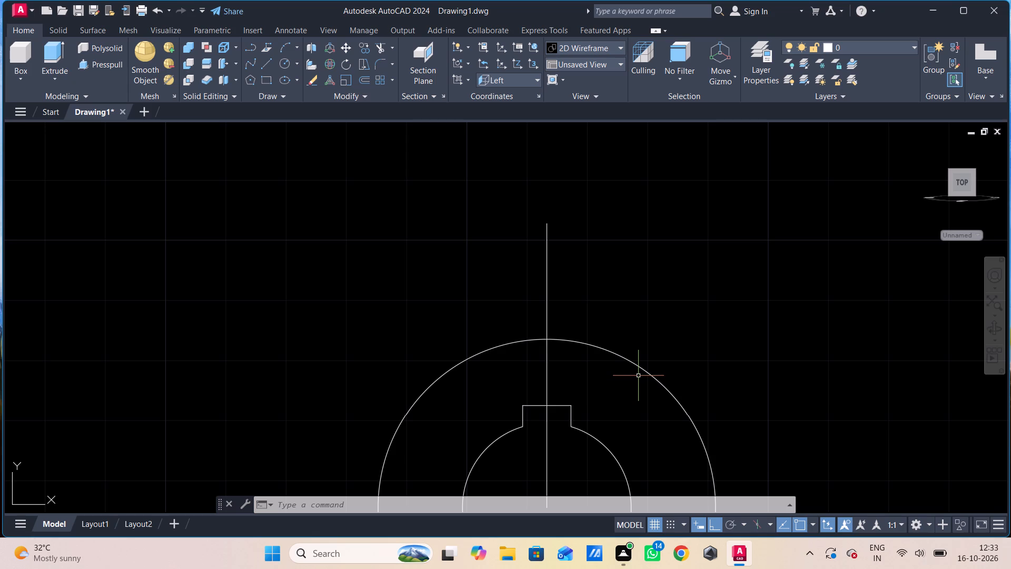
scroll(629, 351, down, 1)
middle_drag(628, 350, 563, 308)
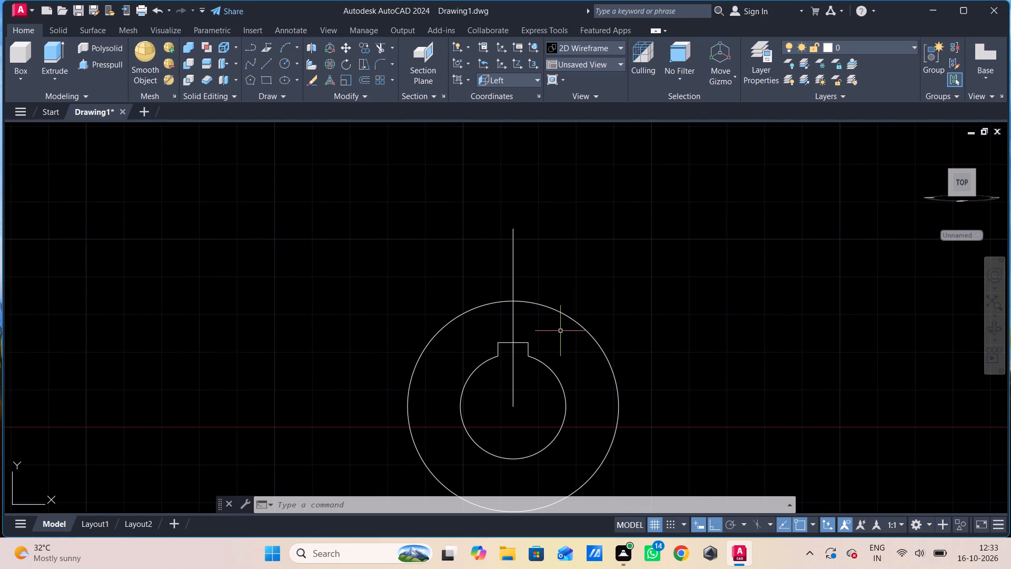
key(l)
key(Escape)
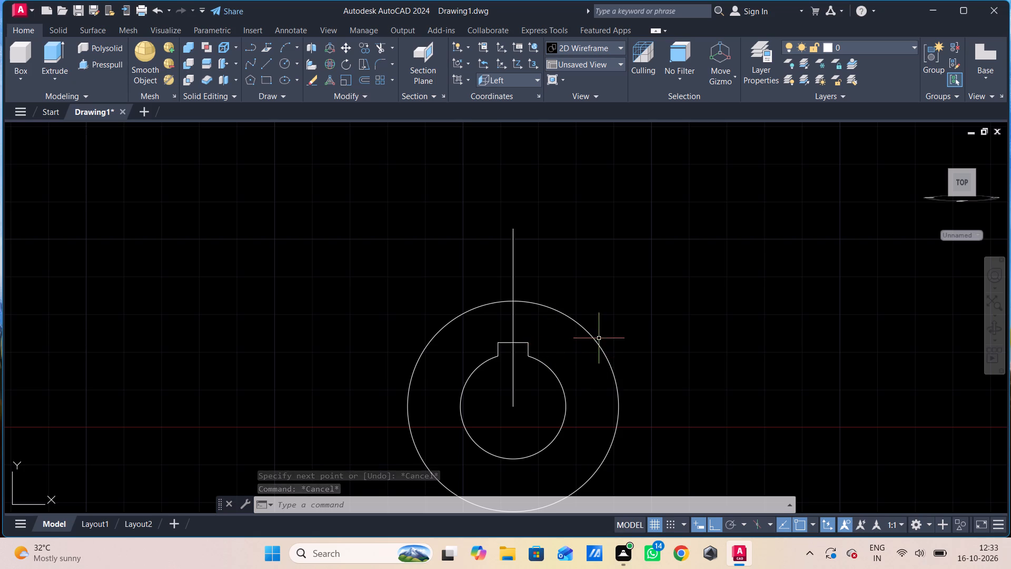
Delete the vertical line running from the circles' centre to above the outer circle.
click(513, 256)
key(Delete)
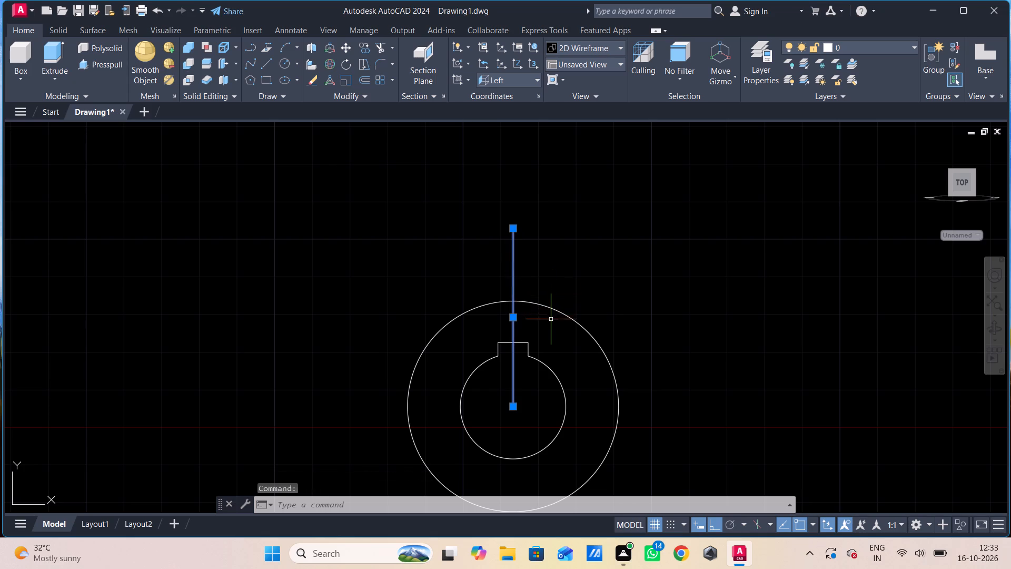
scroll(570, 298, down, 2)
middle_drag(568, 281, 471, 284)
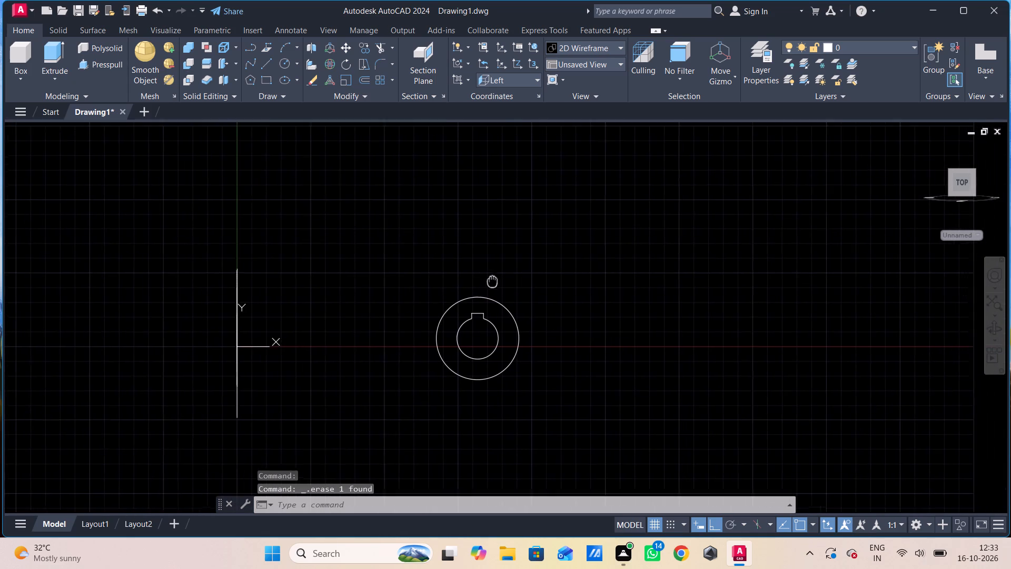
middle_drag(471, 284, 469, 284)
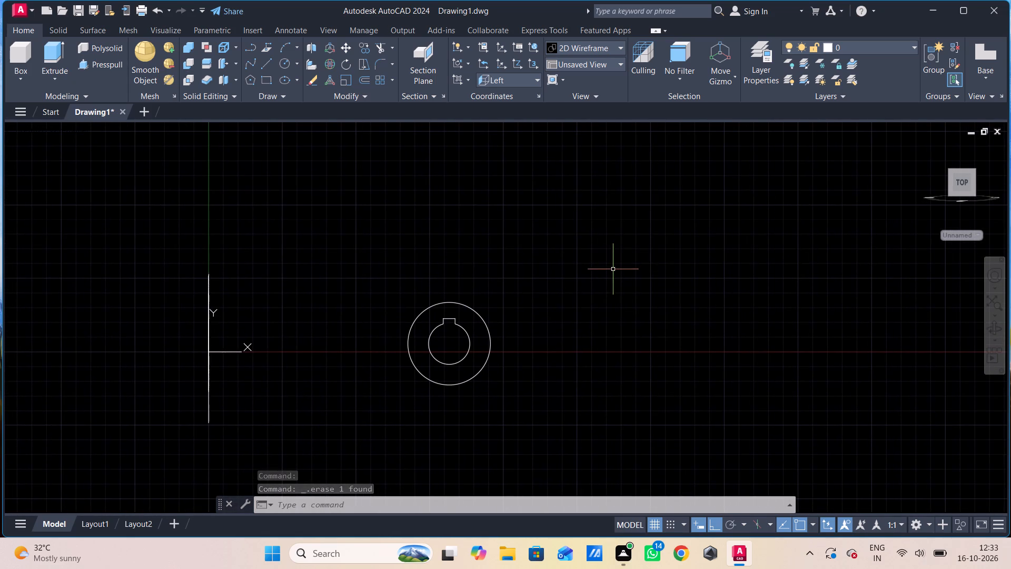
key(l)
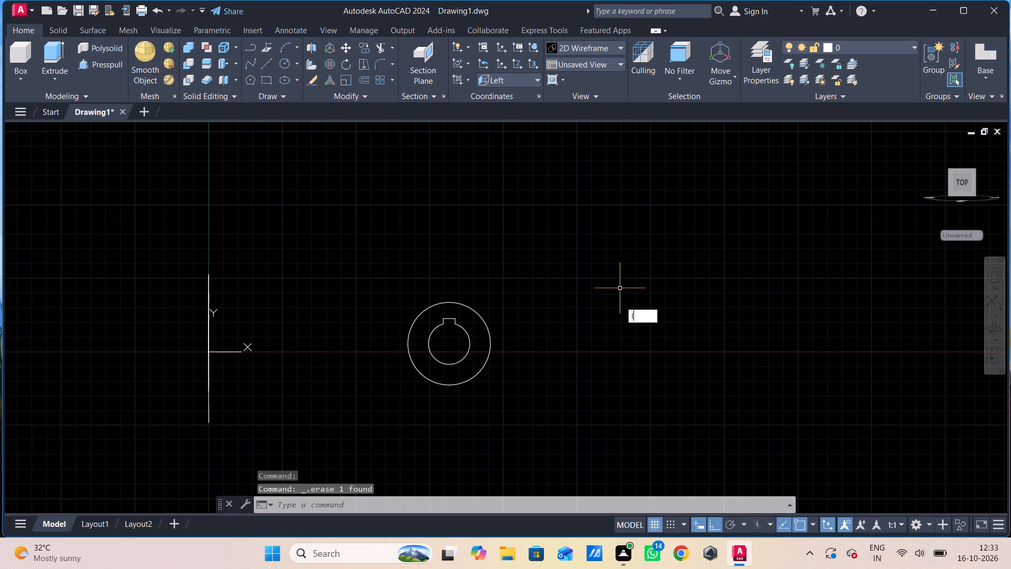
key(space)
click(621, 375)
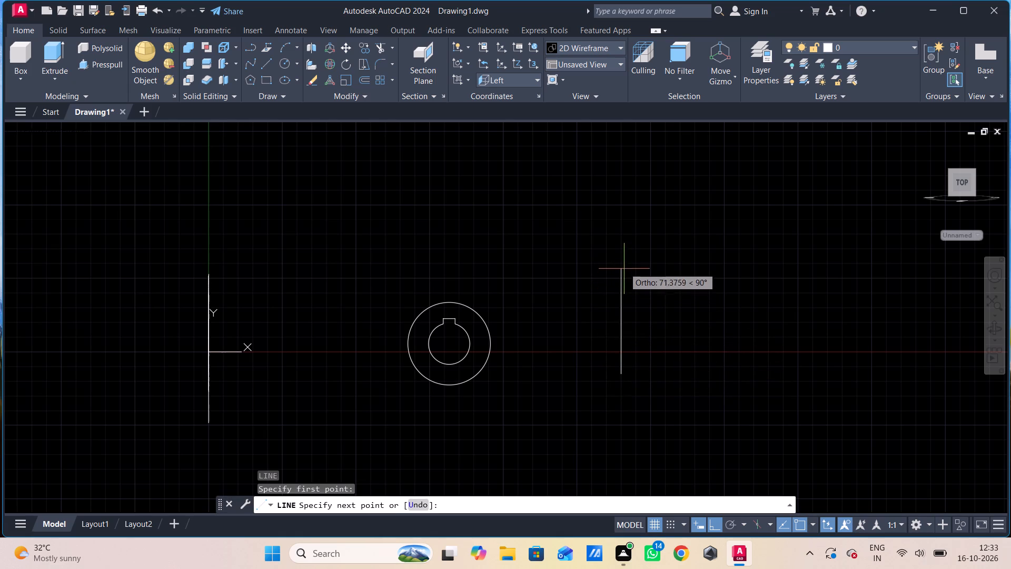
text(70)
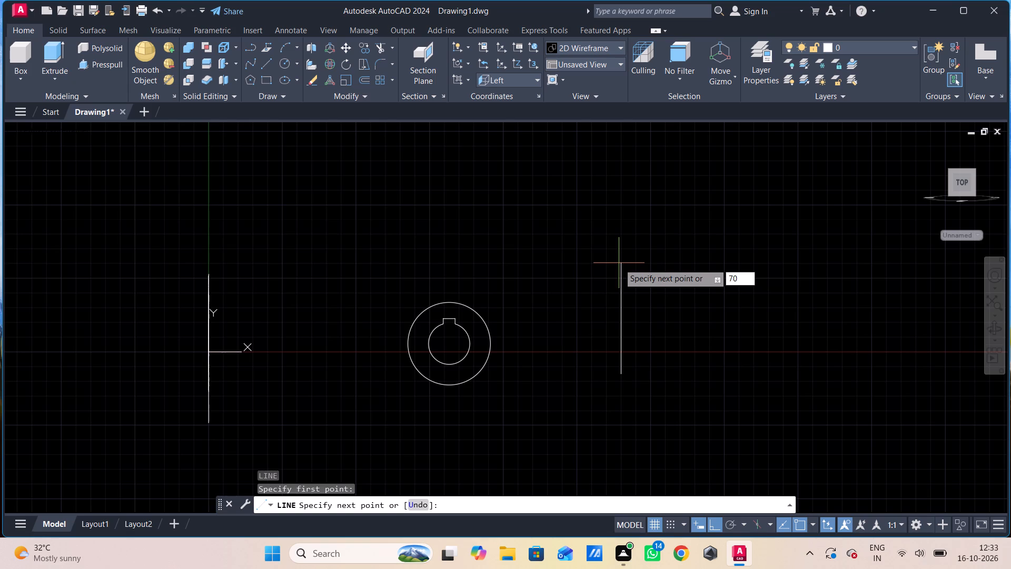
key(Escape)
Start a new circle with the Circle command.
text(c)
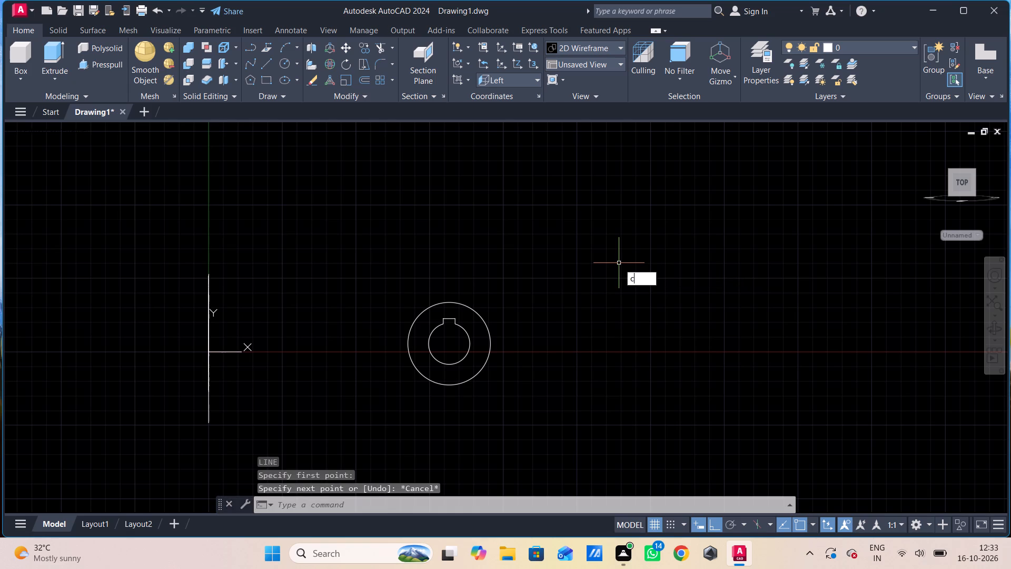
key(space)
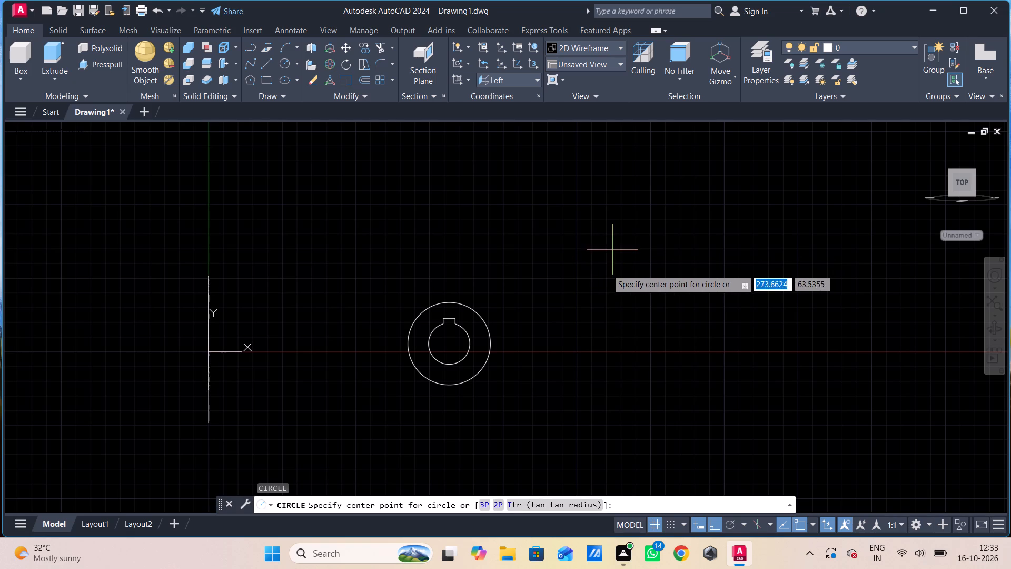
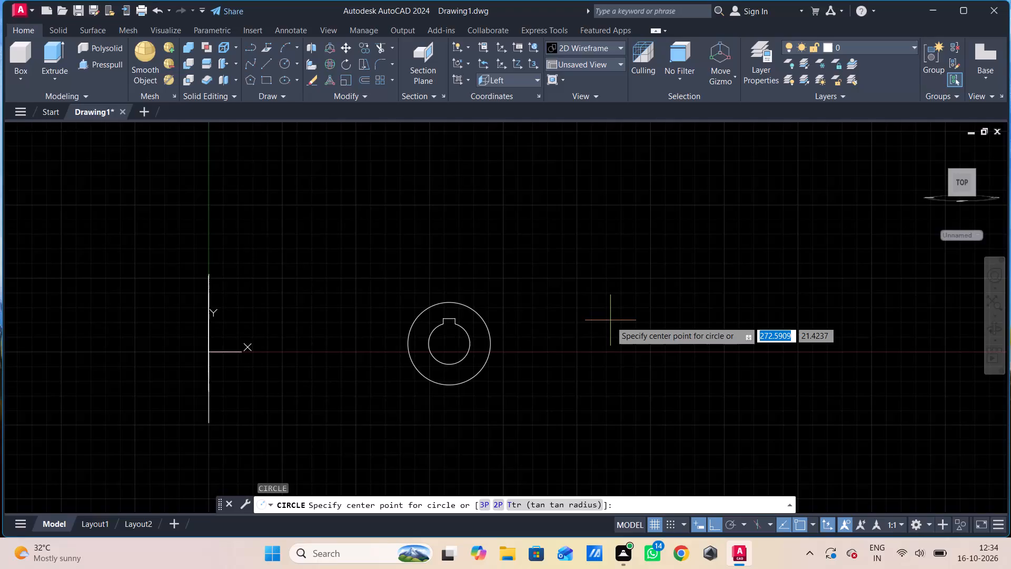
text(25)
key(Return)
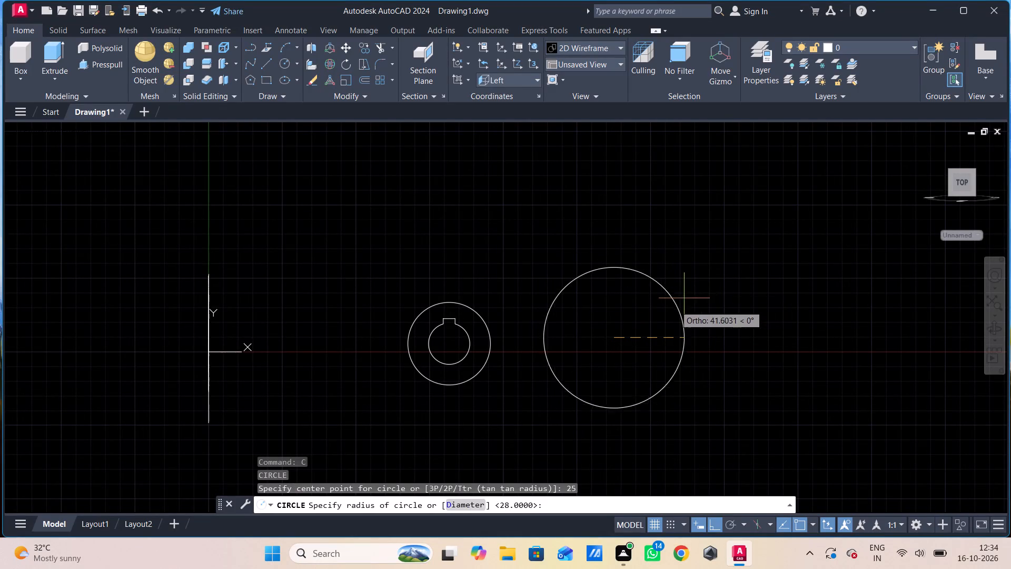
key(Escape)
Draw a circle of radius 28 in the empty space beside the keyway circles.
key(c)
key(space)
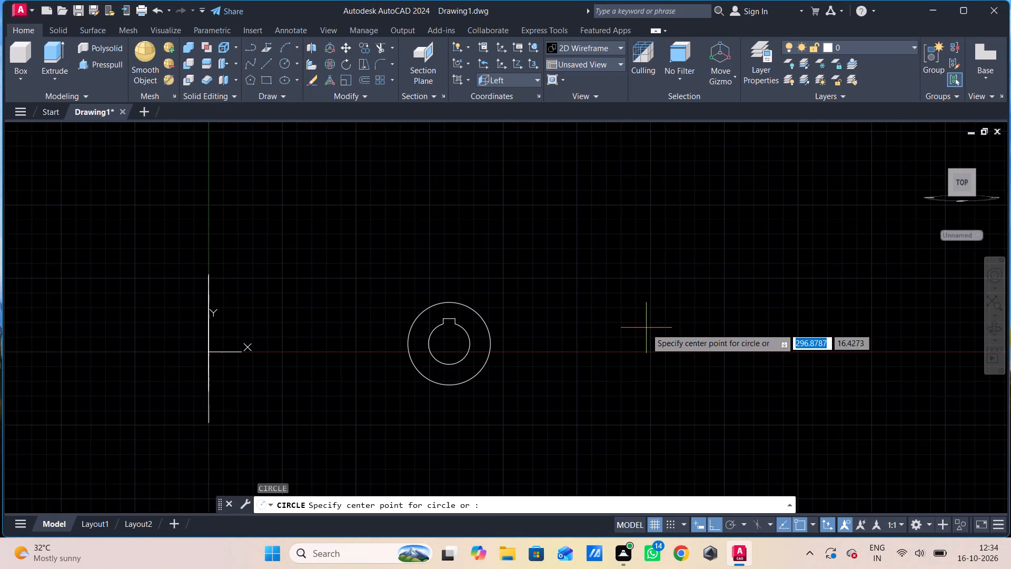
click(699, 306)
text(28)
key(Return)
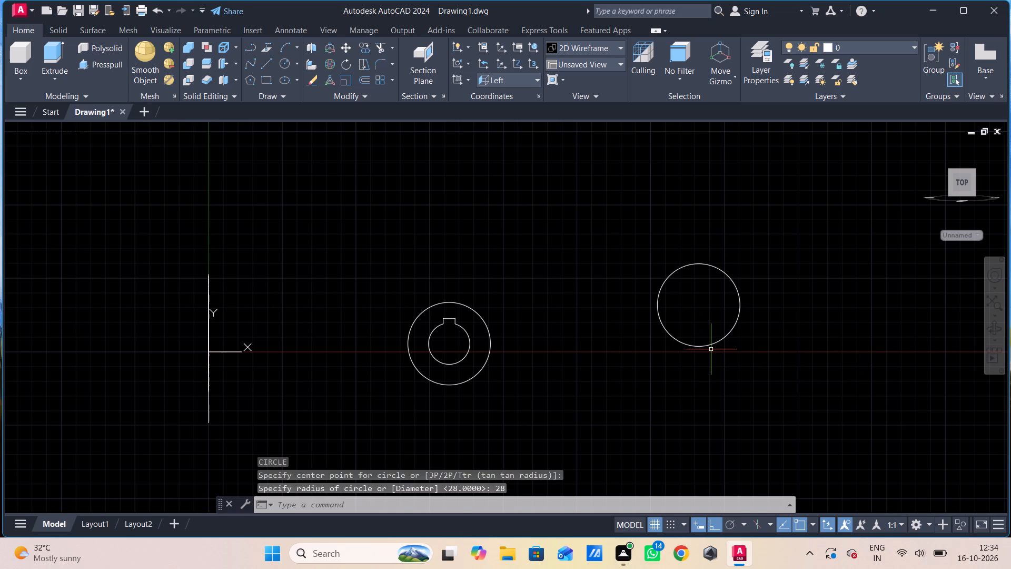
Draw a closed 40 by 70 rectangle with lines of 20, 70, 40, 70 and 20 from the new circle's bottom quadrant.
text(l)
key(space)
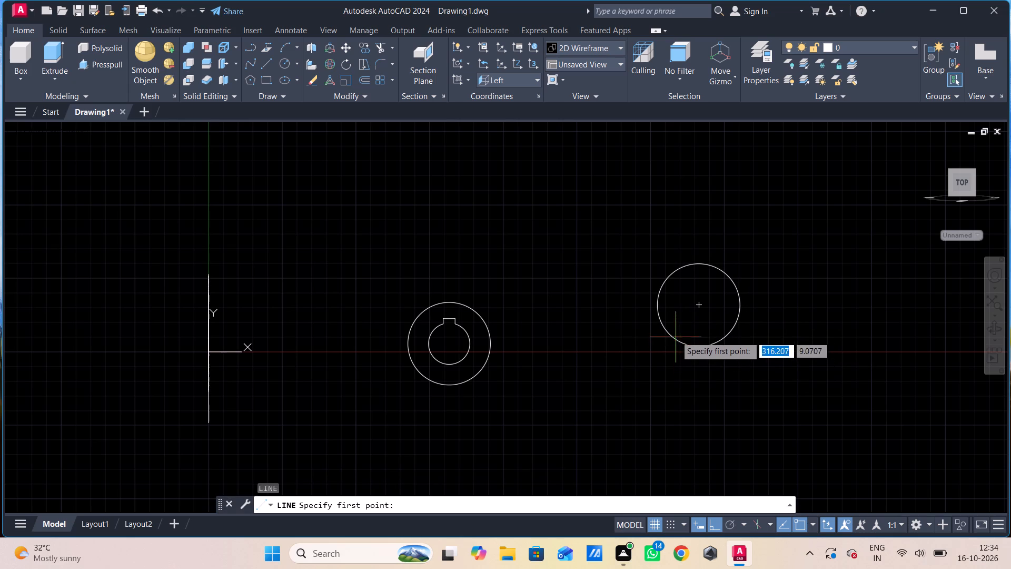
click(702, 348)
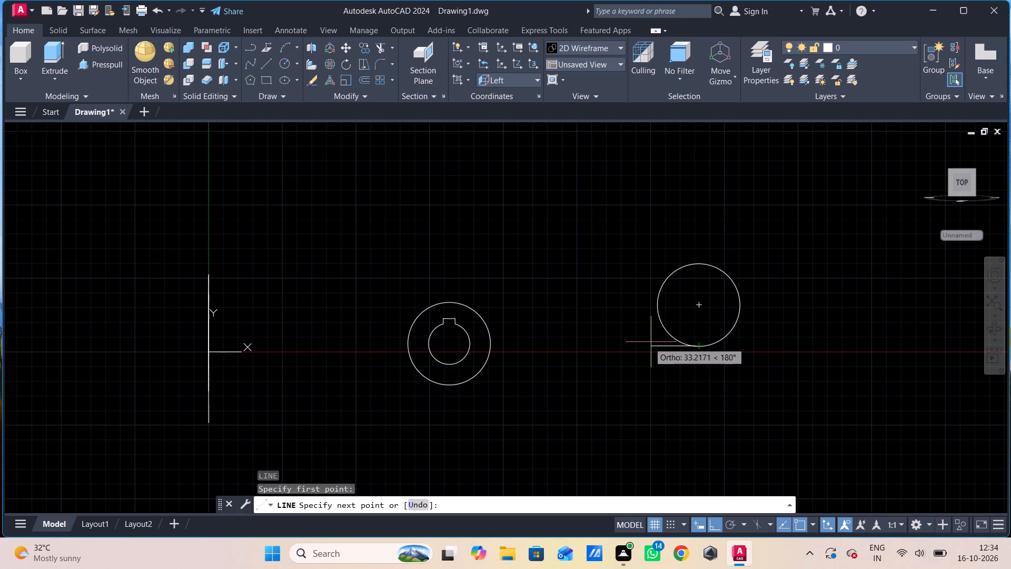
text(20)
key(Return)
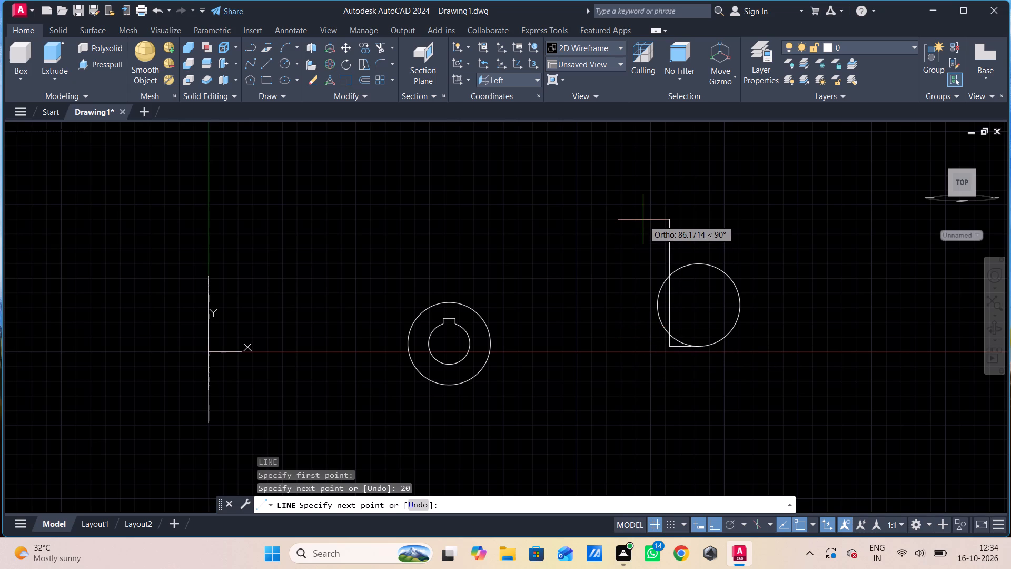
text(70)
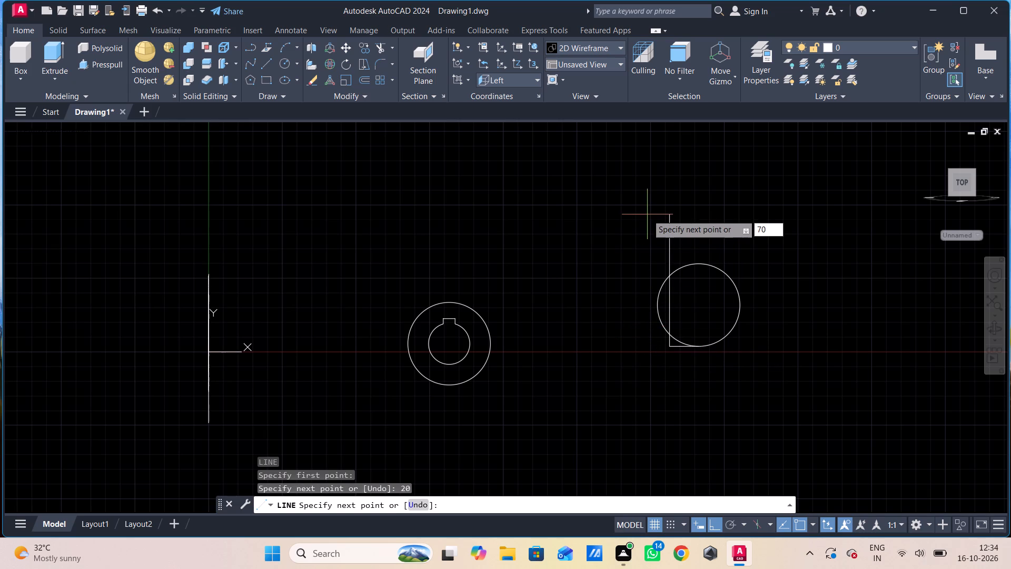
key(Return)
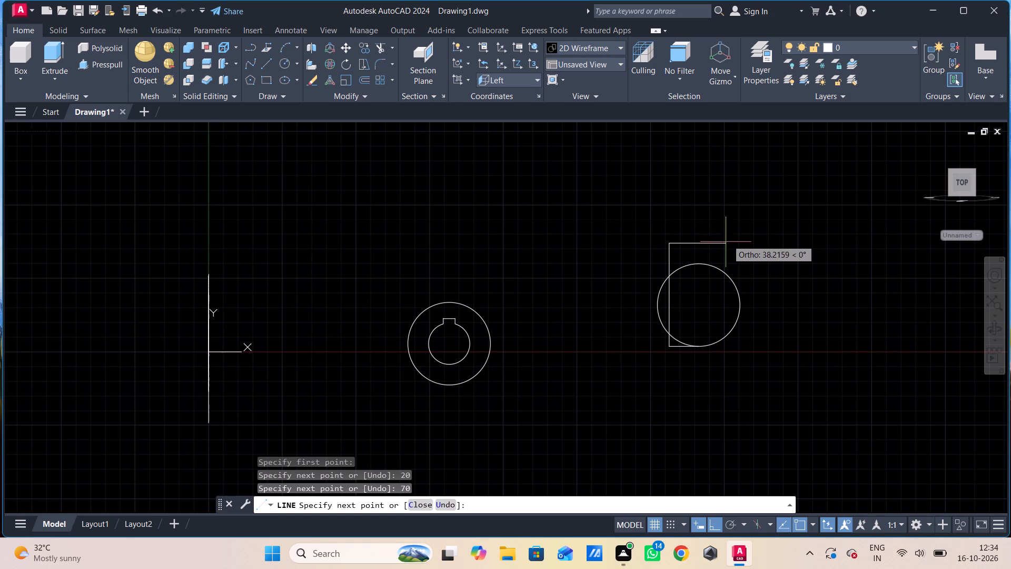
text(40)
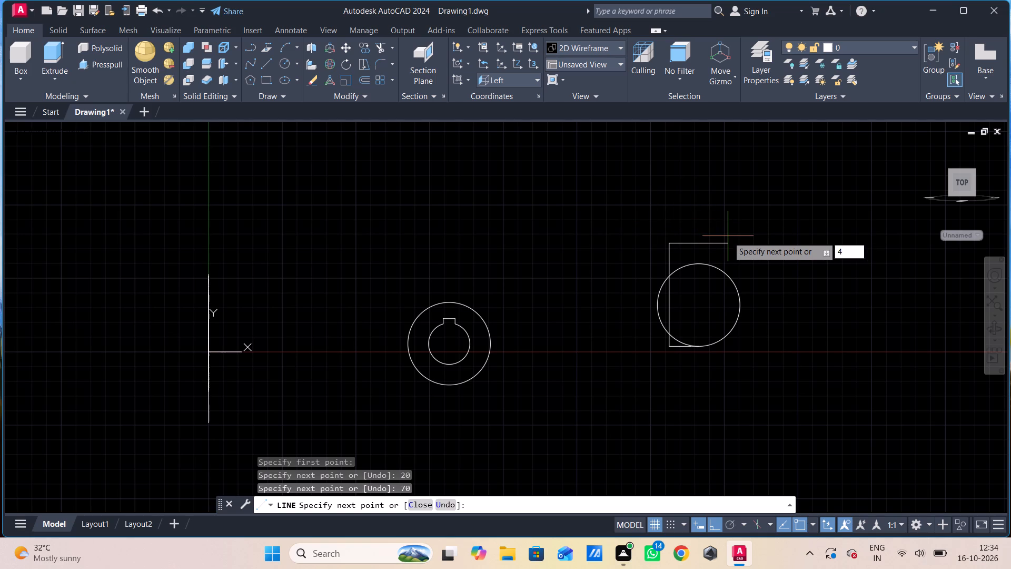
key(Return)
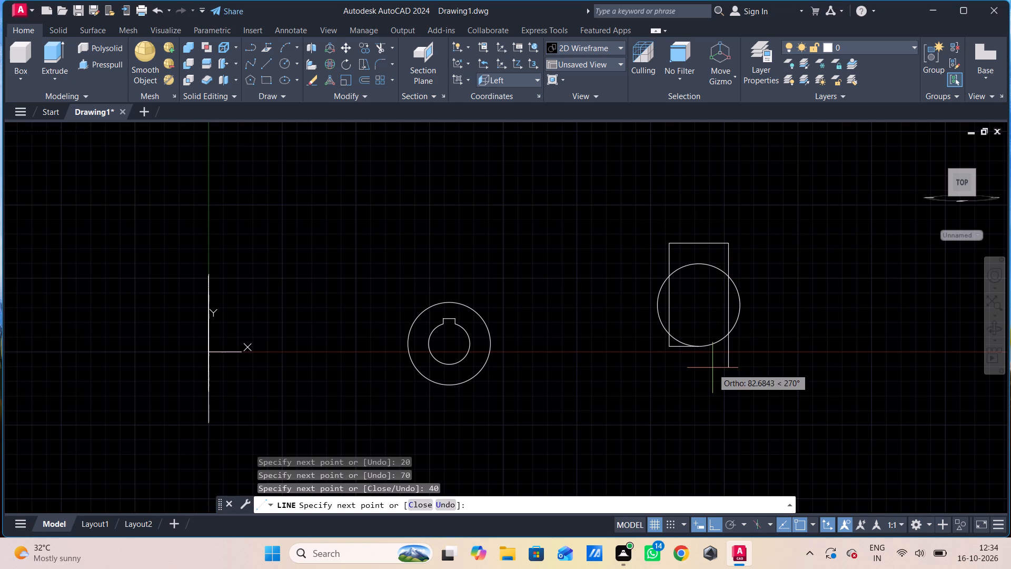
text(70)
key(Return)
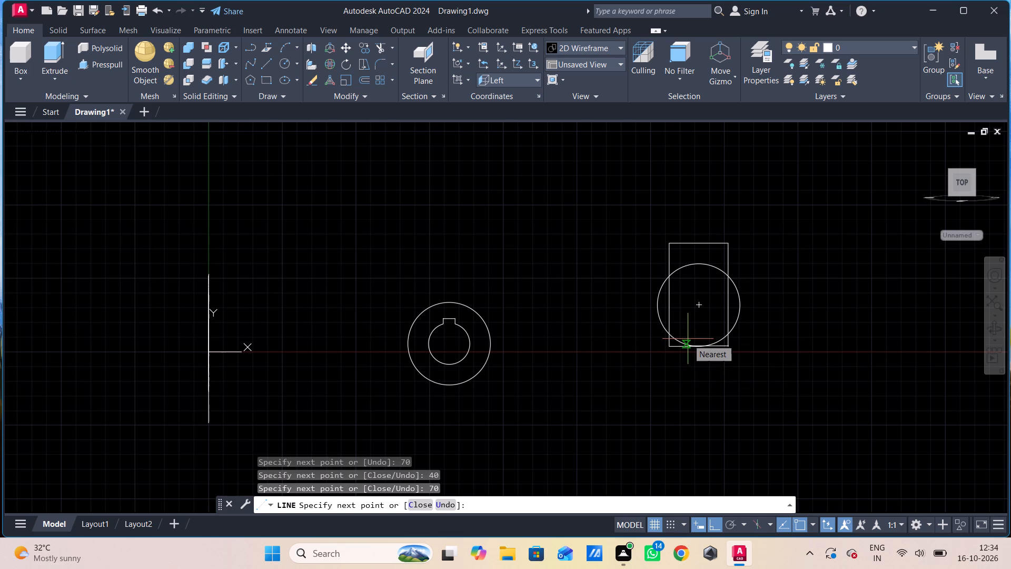
text(20)
key(Return)
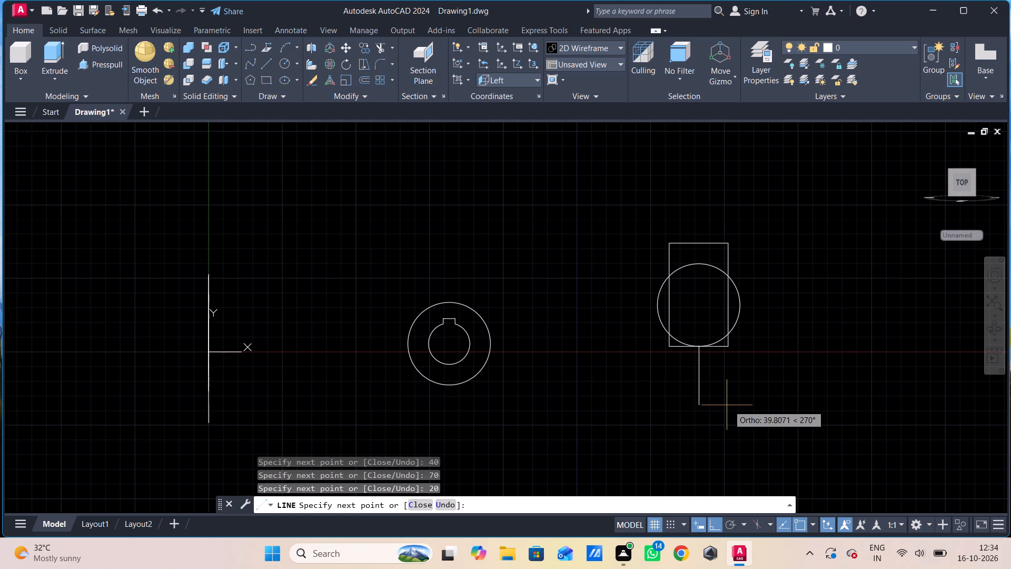
key(Escape)
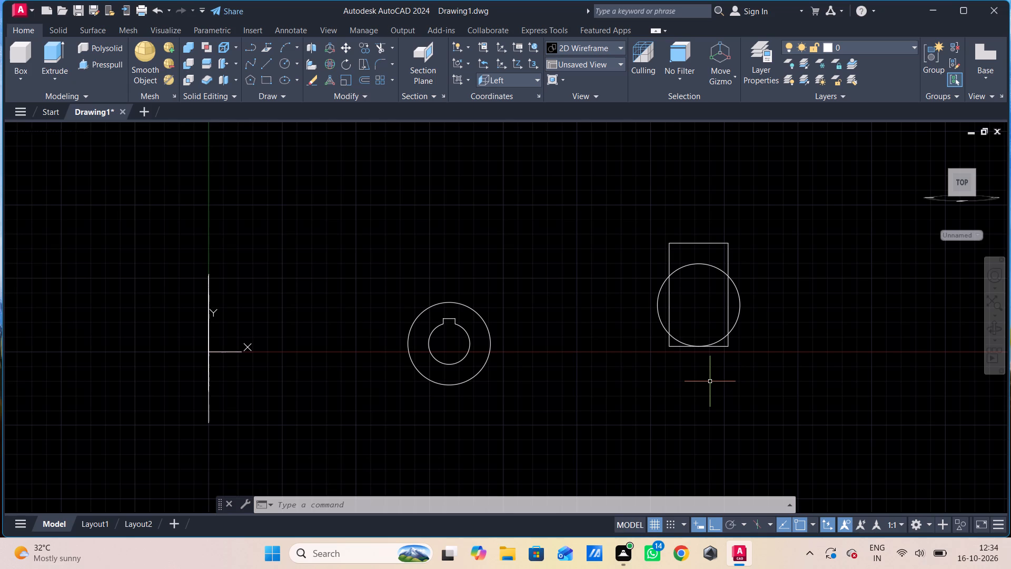
Trim the circle's arcs outside the rectangle and the rectangle's sides inside the circle, leaving separate upper and lower outlines.
text(tr)
key(space)
click(739, 295)
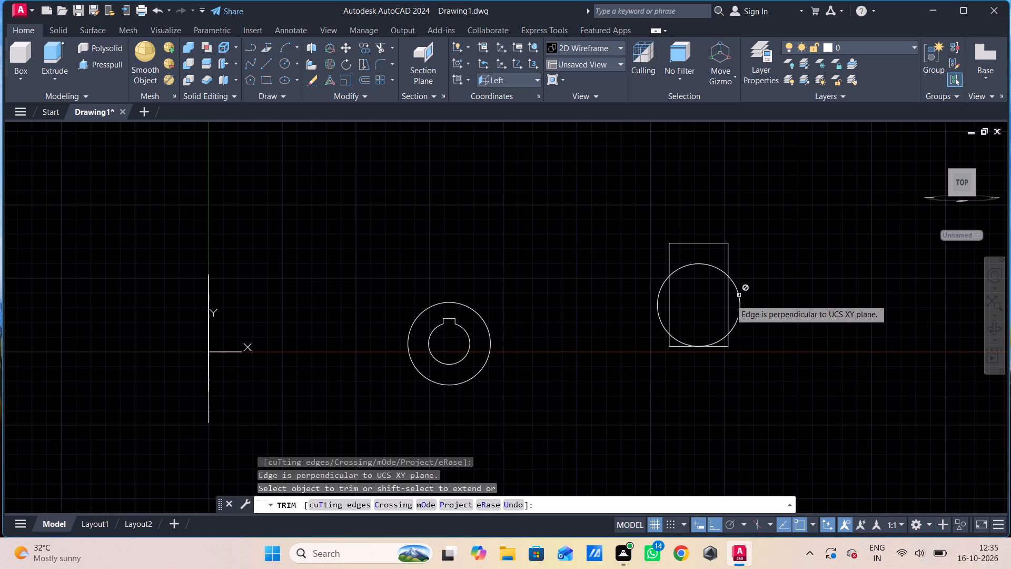
scroll(740, 289, up, 2)
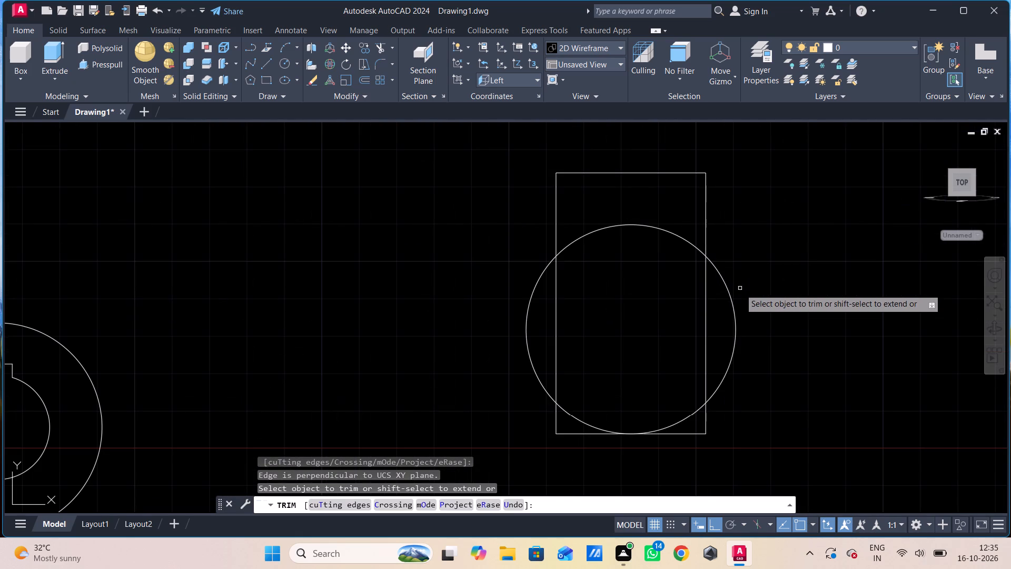
scroll(726, 297, up, 2)
drag(753, 289, 667, 313)
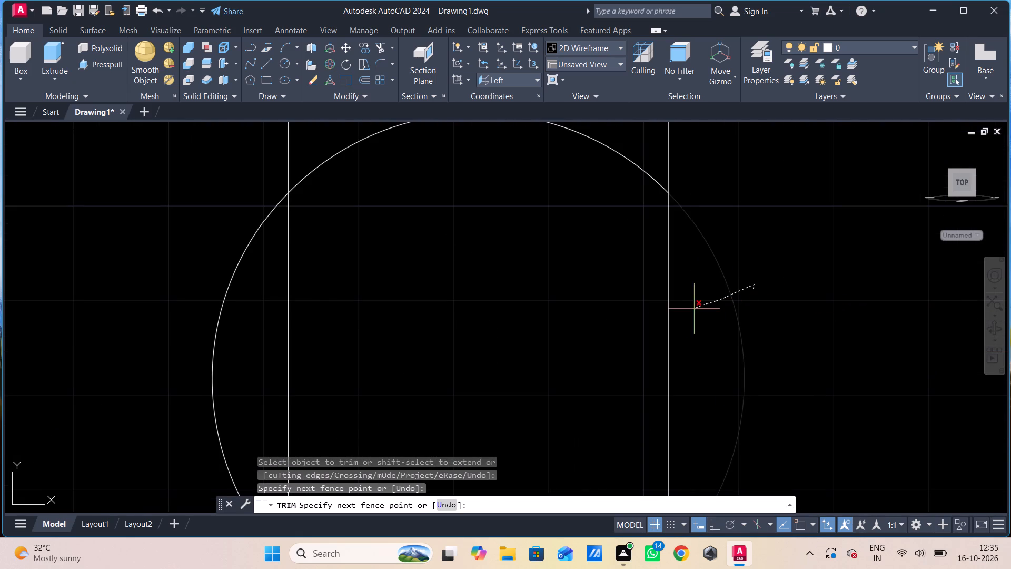
drag(667, 313, 149, 332)
scroll(315, 310, down, 4)
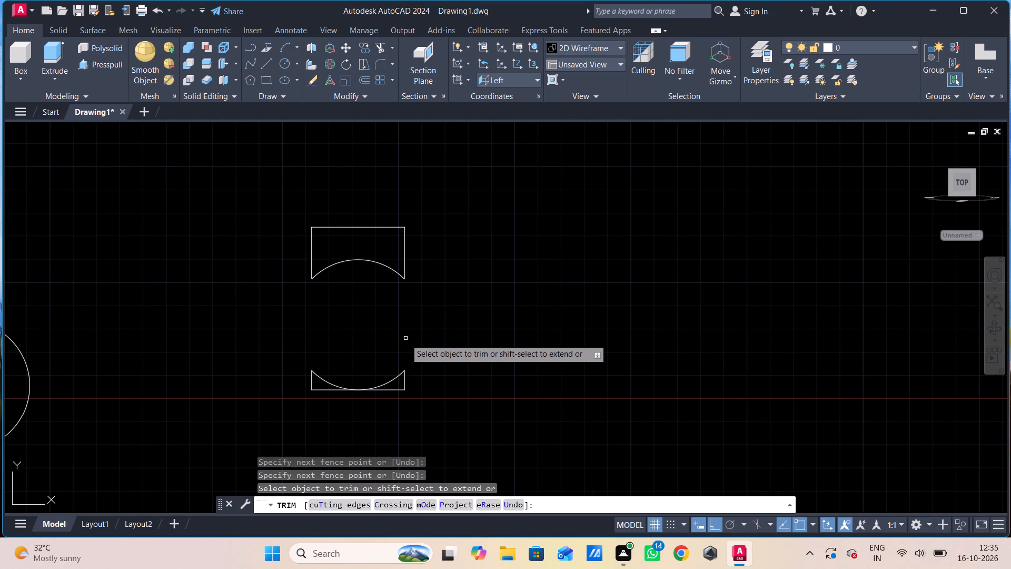
key(Escape)
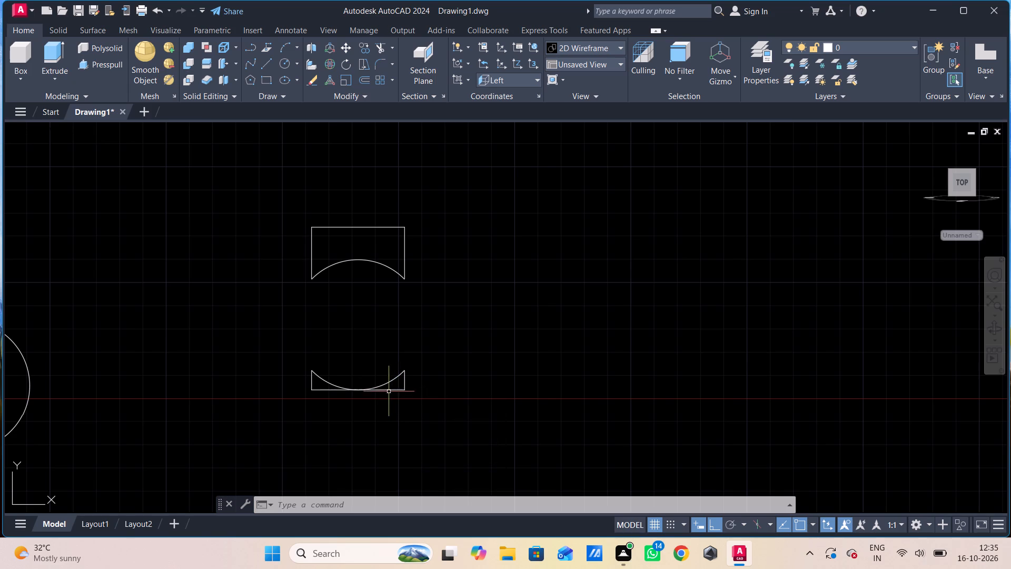
Move the trimmed upper and lower outlines onto the keyway circles.
scroll(387, 389, down, 1)
middle_drag(397, 389, 447, 385)
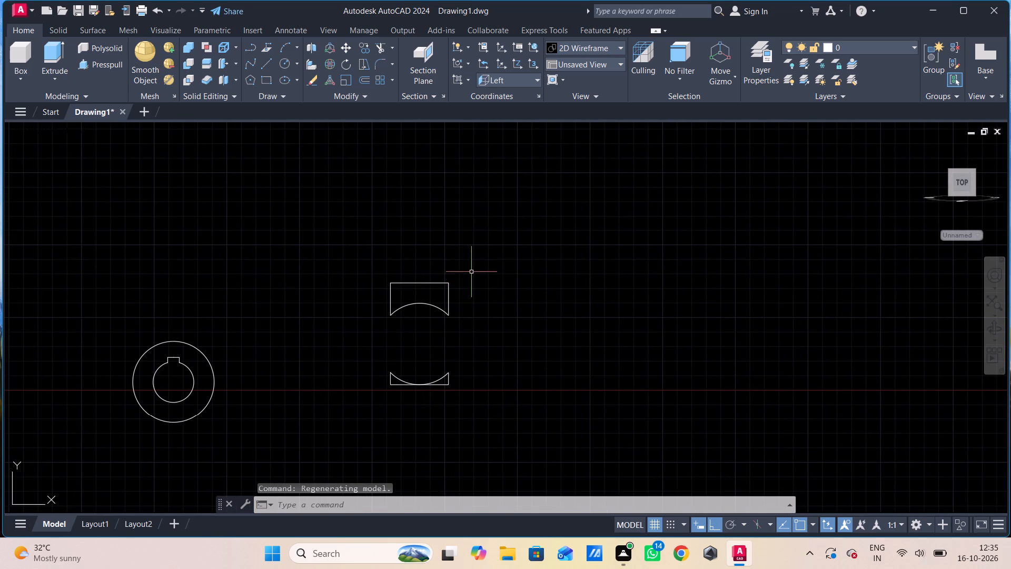
click(471, 257)
click(350, 411)
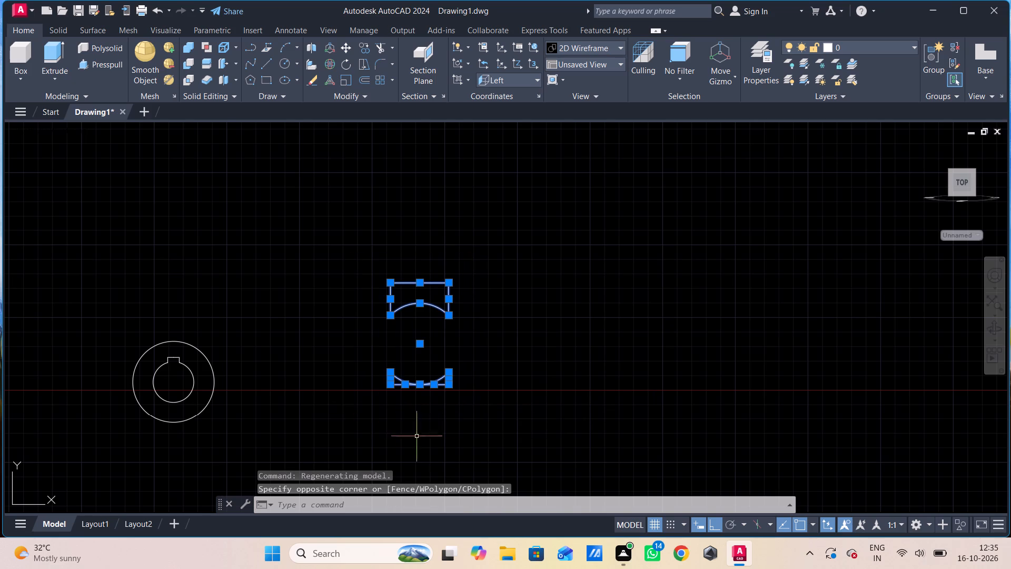
key(m)
key(space)
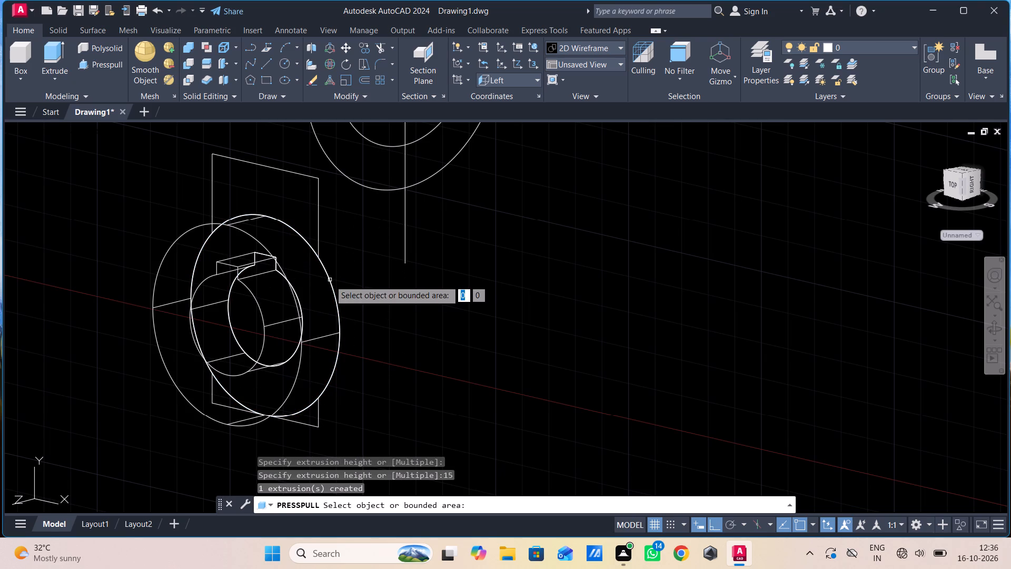
Presspull the upper block area and both lower corner areas beside the keyway ring to a height of 15 each.
click(303, 202)
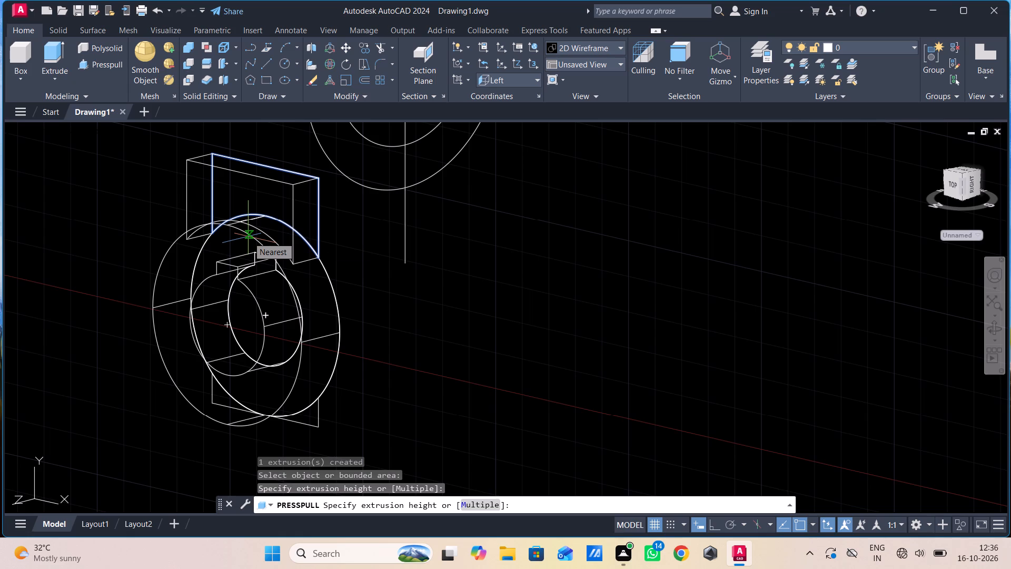
text(15)
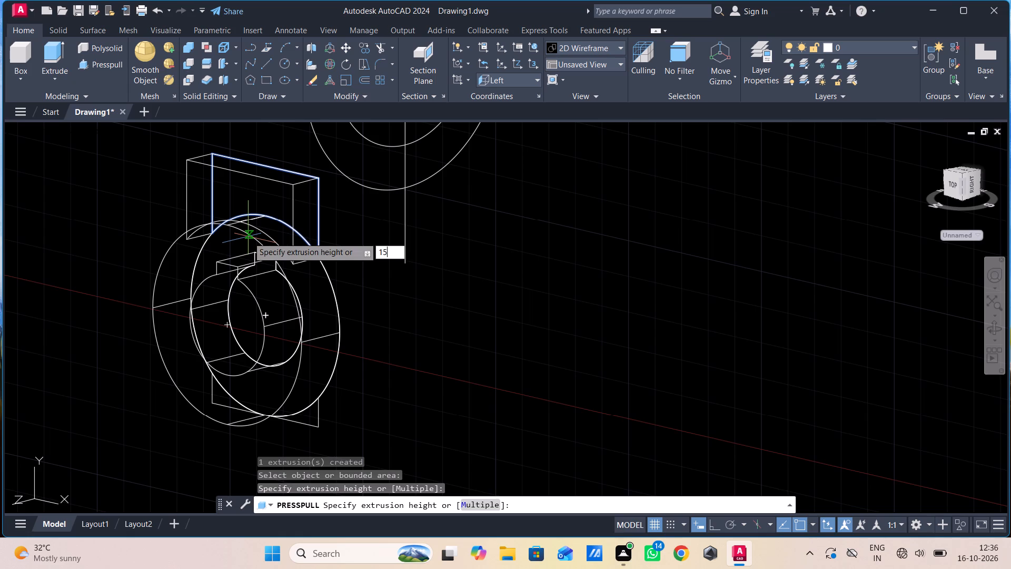
key(Return)
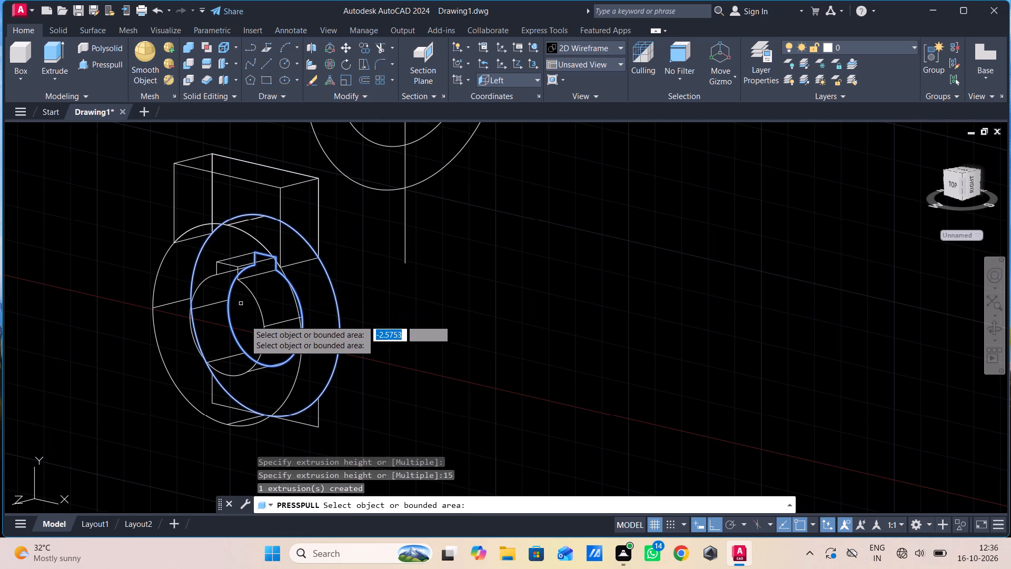
click(309, 417)
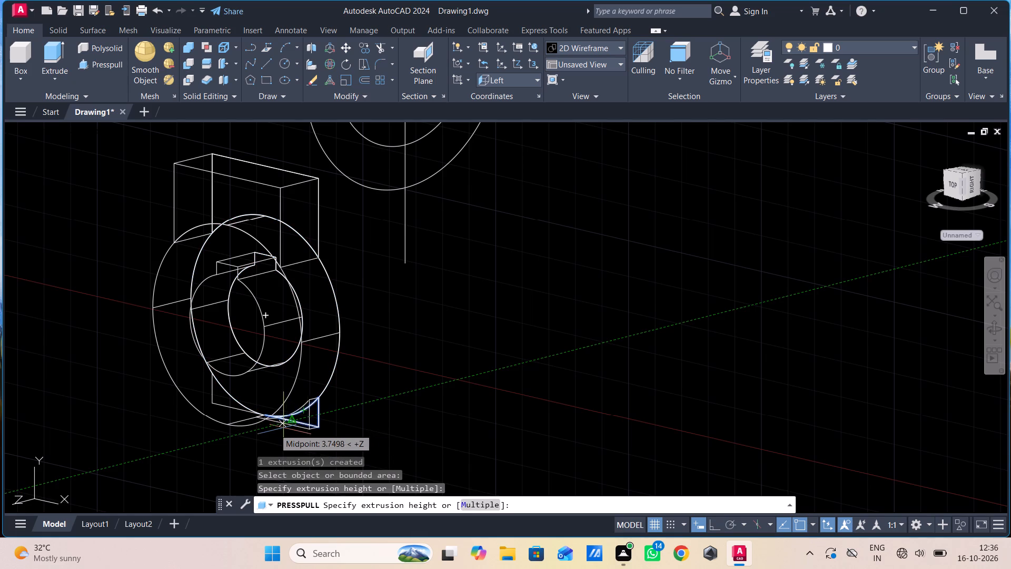
text(15)
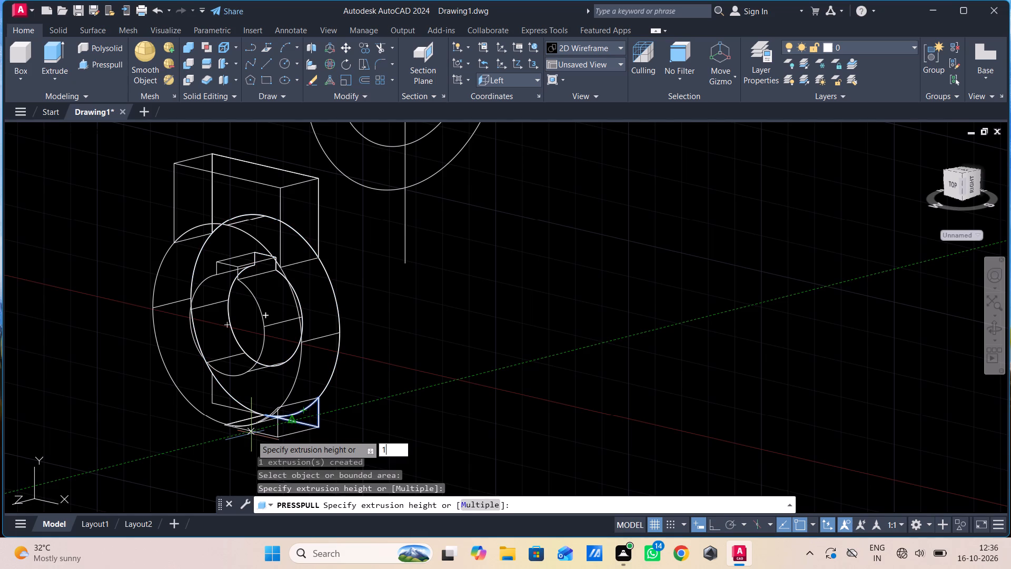
key(Return)
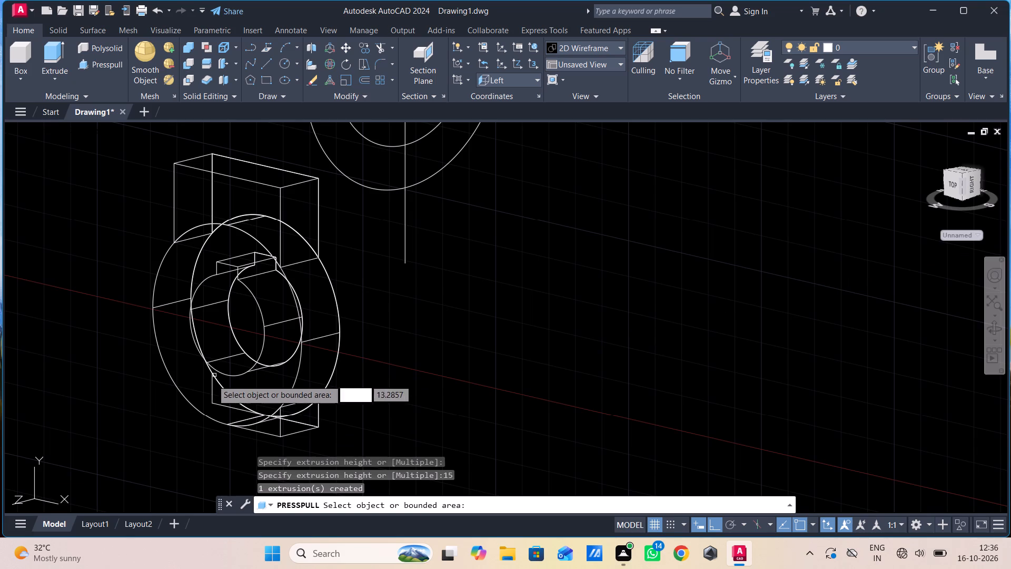
click(216, 395)
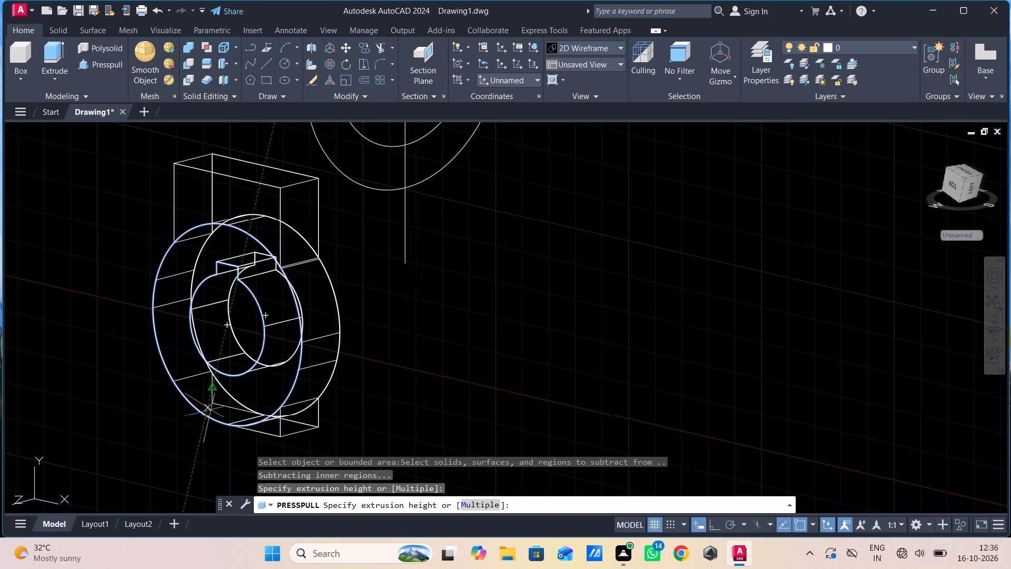
key(Escape)
click(220, 396)
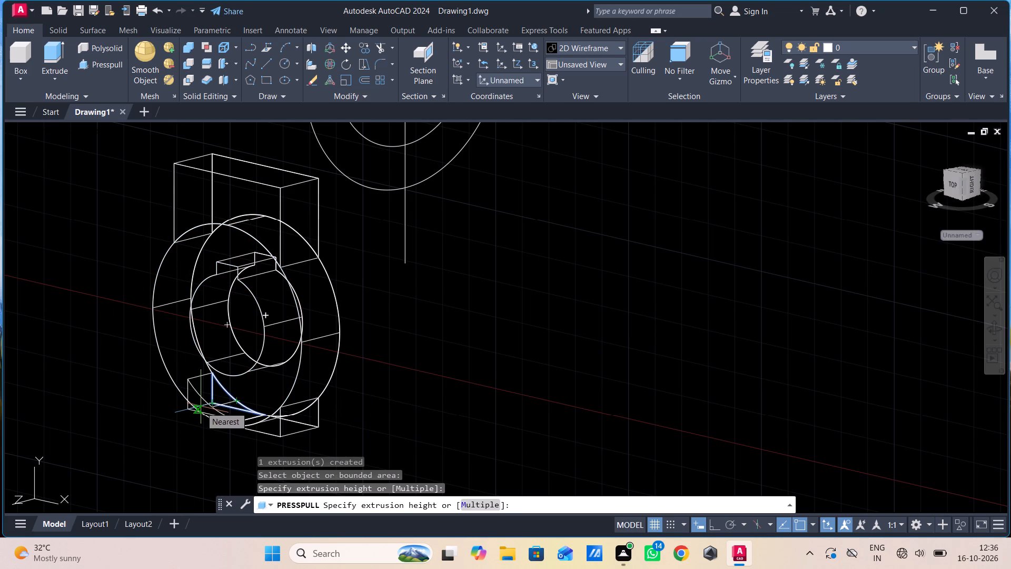
text(15)
key(Return)
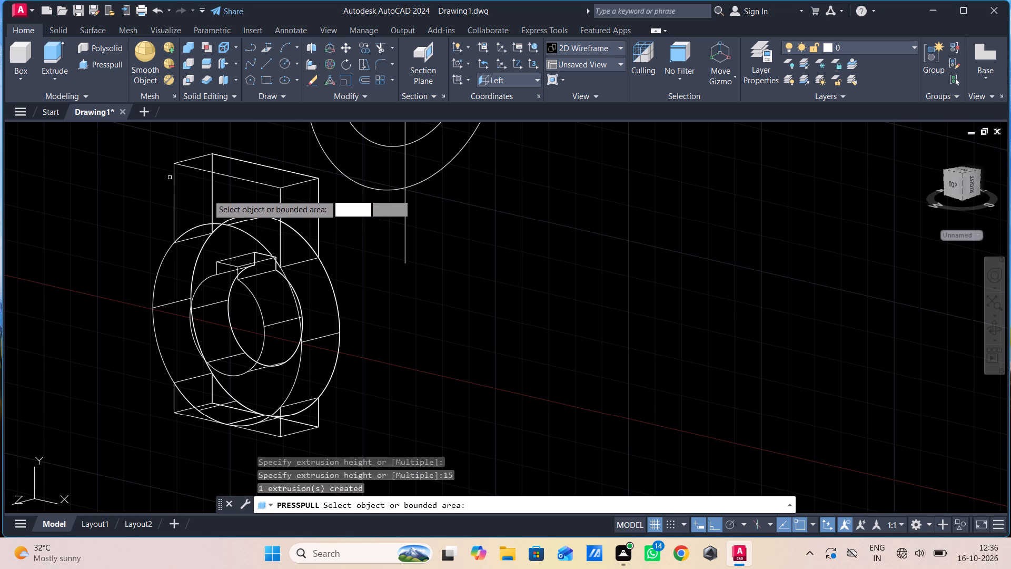
key(Escape)
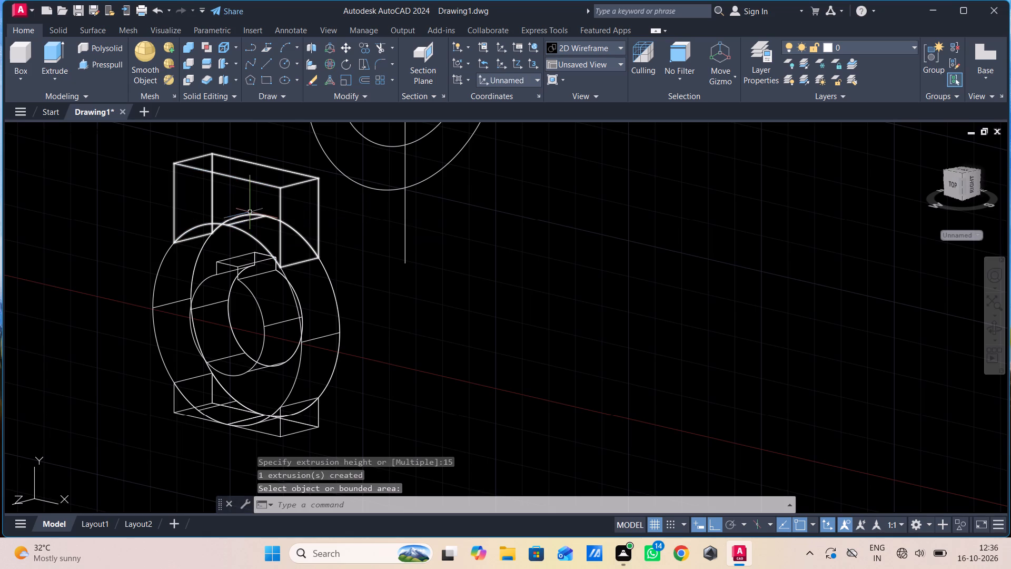
Change the visual style to Shades of Gray.
click(103, 132)
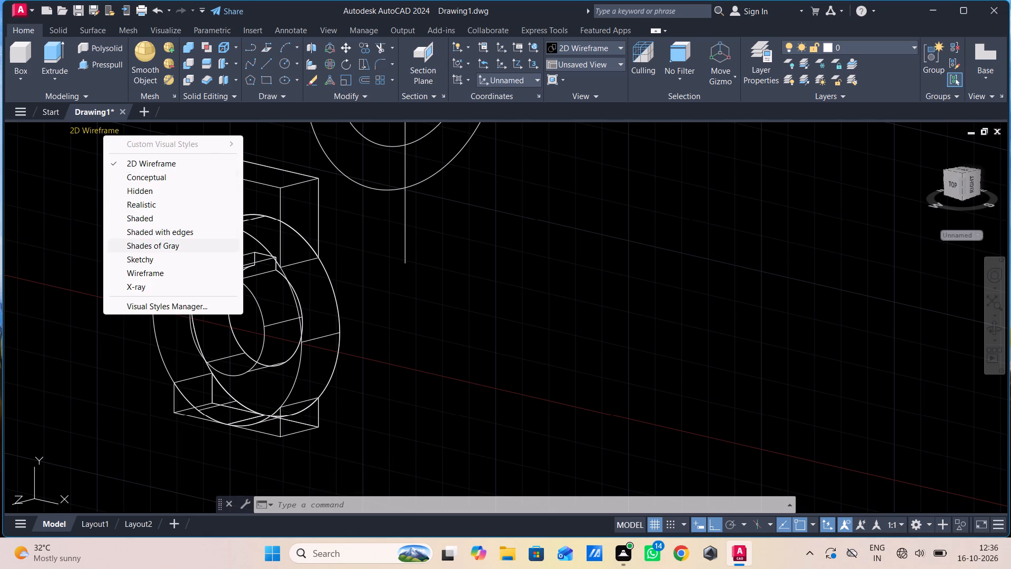
click(165, 242)
Presspull the keyway ring's flat front face outward by 5 so the ring projects beyond the upper and lower blocks.
scroll(305, 286, down, 1)
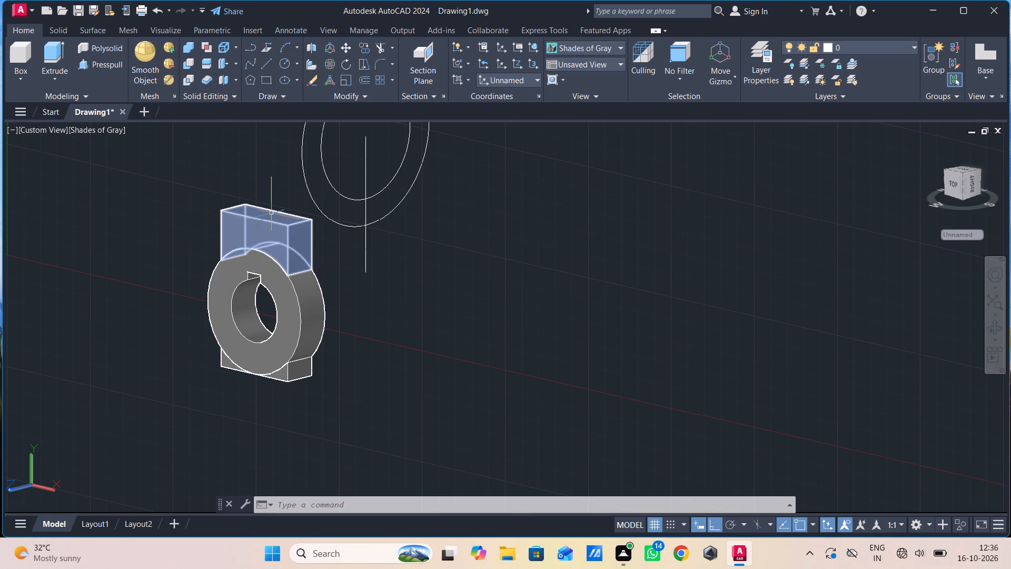
click(76, 62)
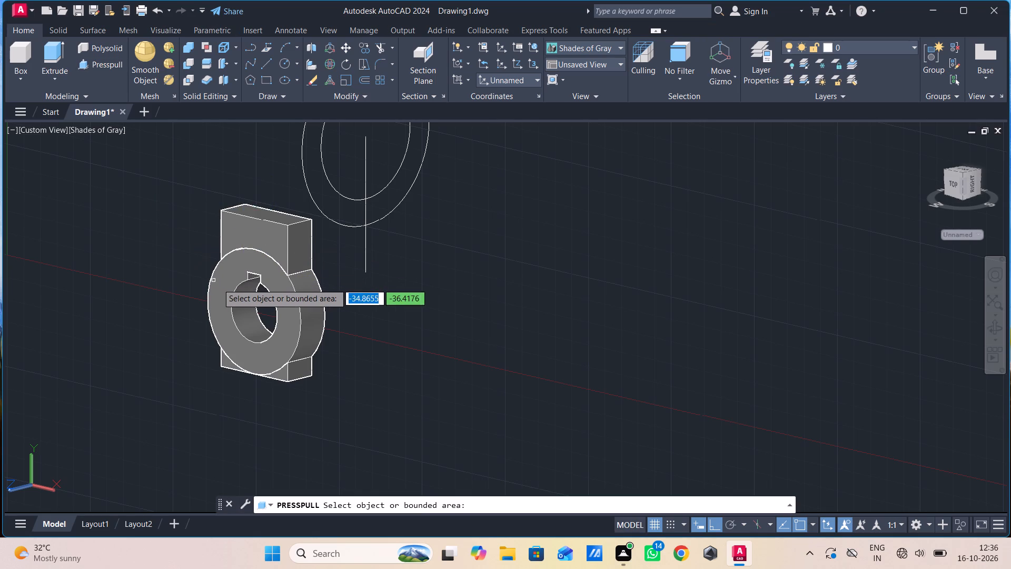
click(221, 284)
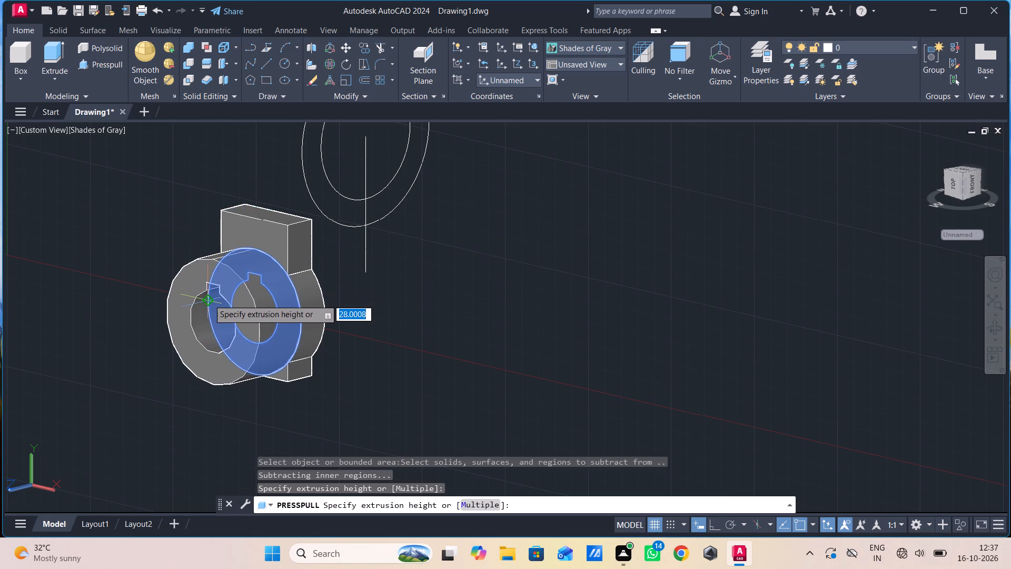
key(5)
key(Return)
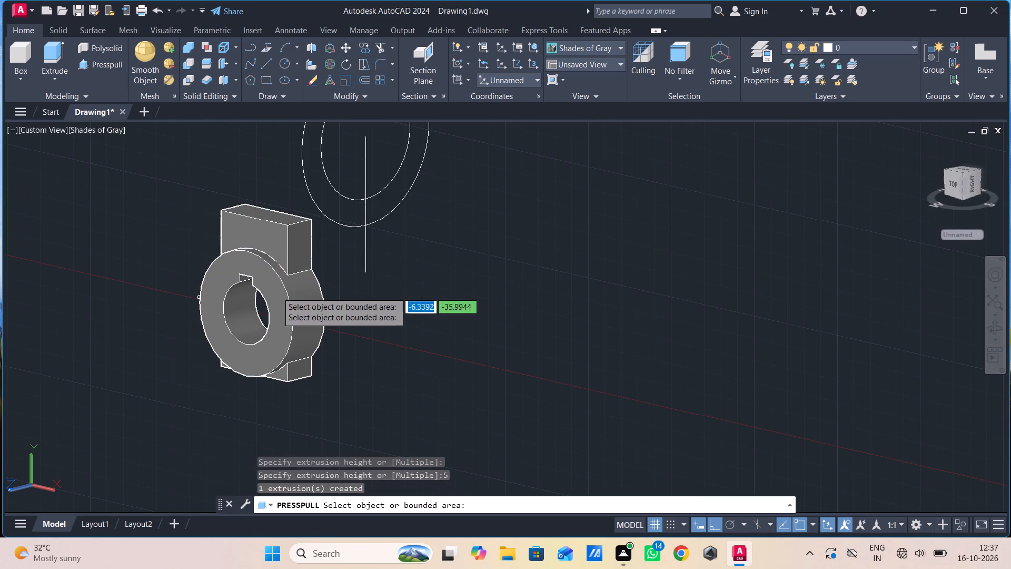
key(Escape)
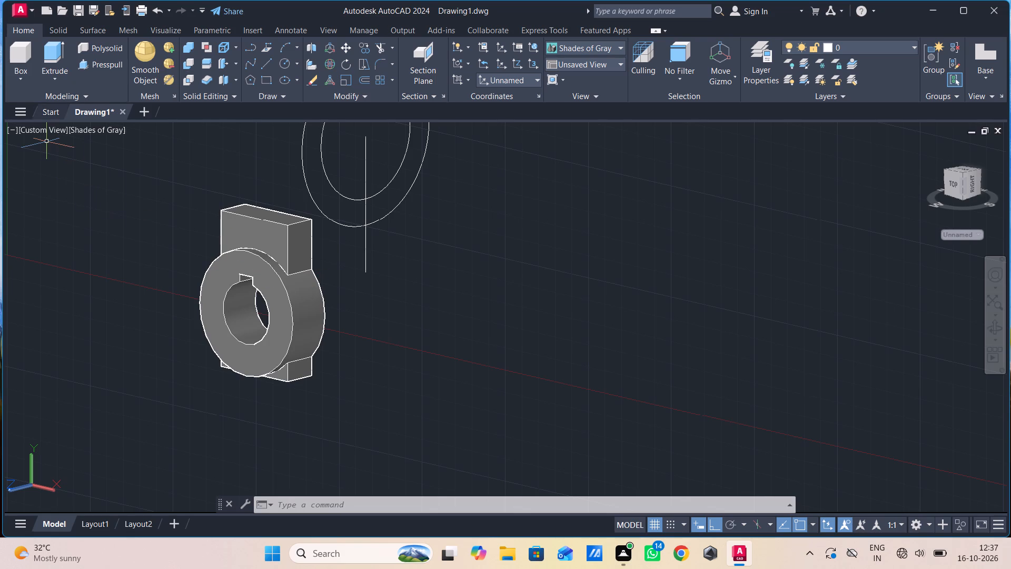
Switch the model to the Left view with the whole keyway ring and its blocks in sight.
click(35, 130)
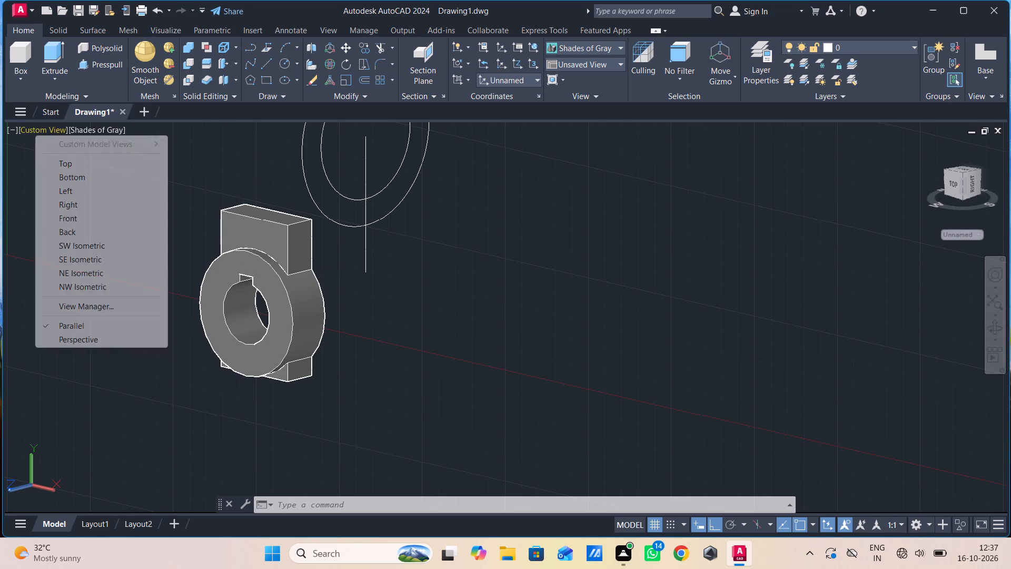
click(57, 190)
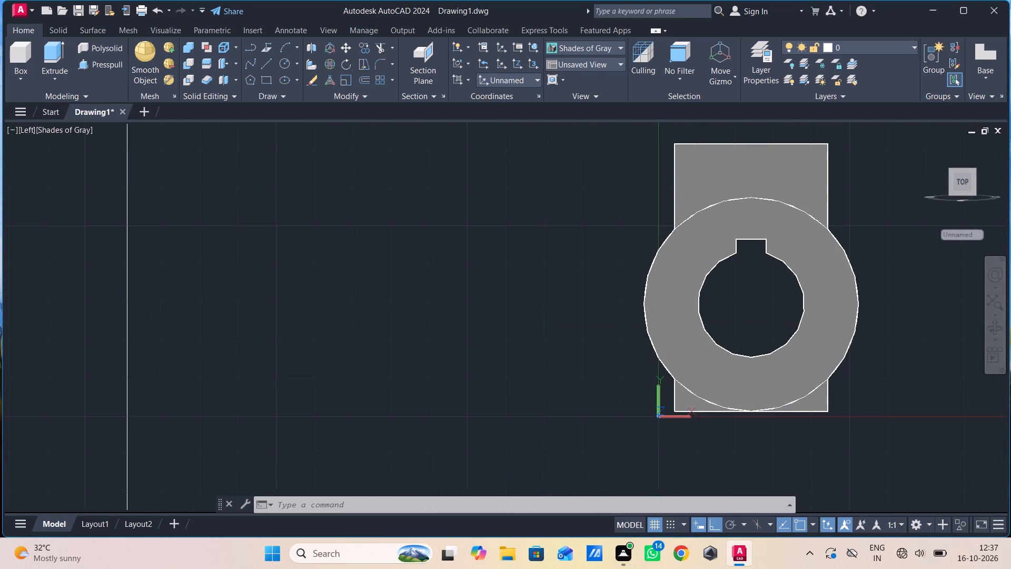
scroll(366, 242, down, 1)
middle_drag(366, 242, 190, 245)
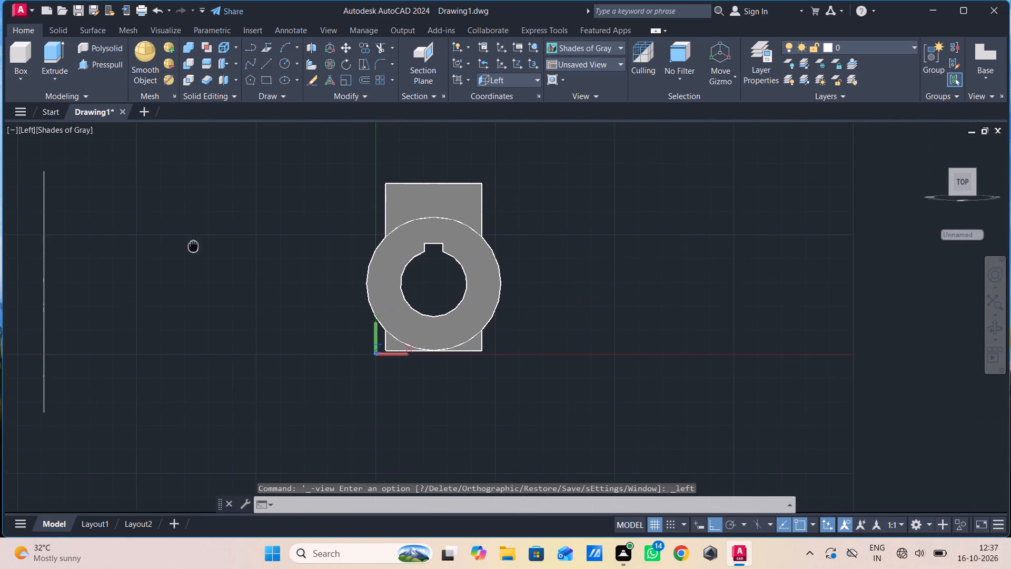
middle_drag(546, 290, 494, 290)
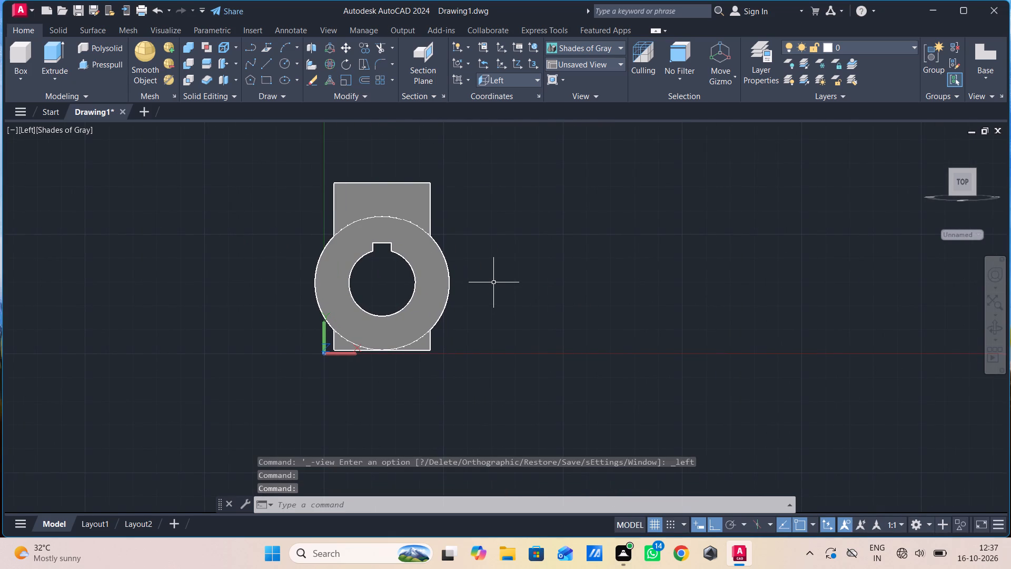
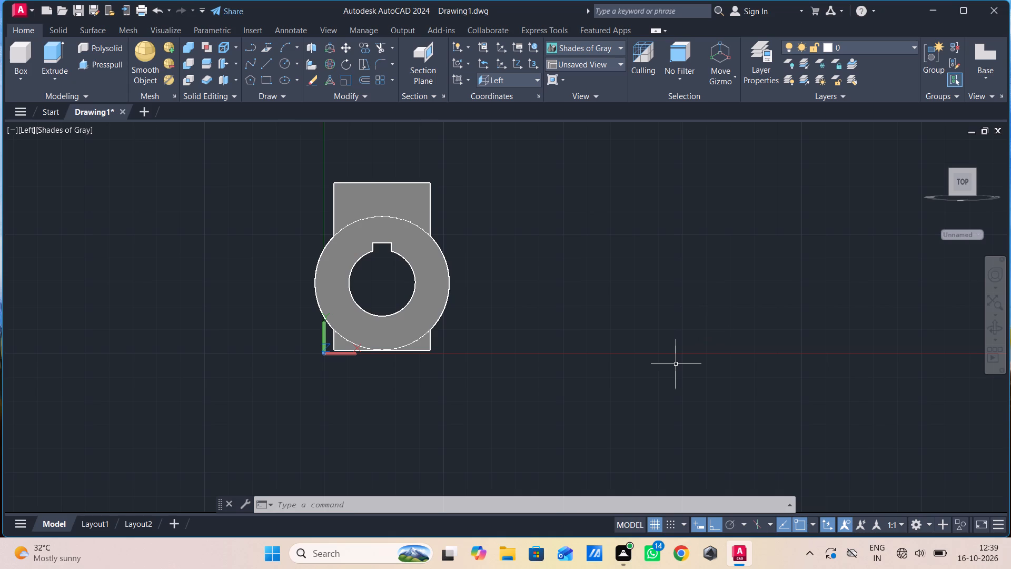
Start a line profile in empty space to the right of the keyway ring with a 30.5 vertical segment running downward.
text(l)
key(space)
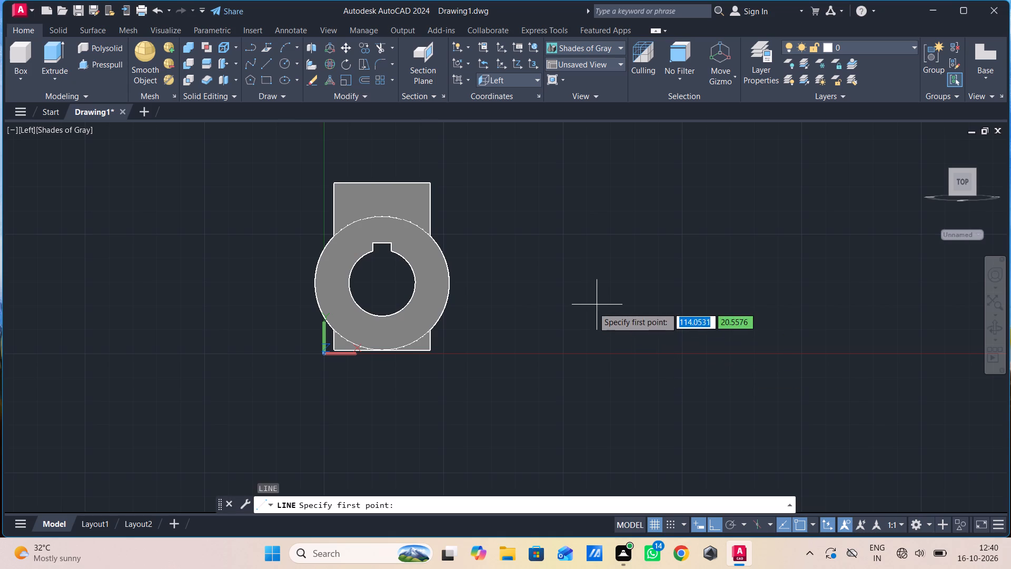
click(598, 220)
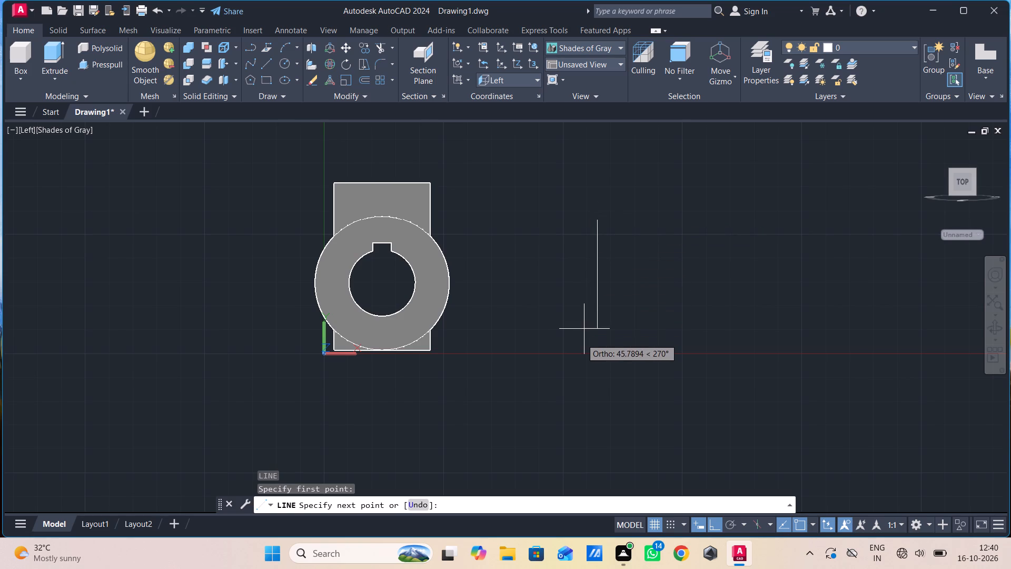
text(30.5)
key(Return)
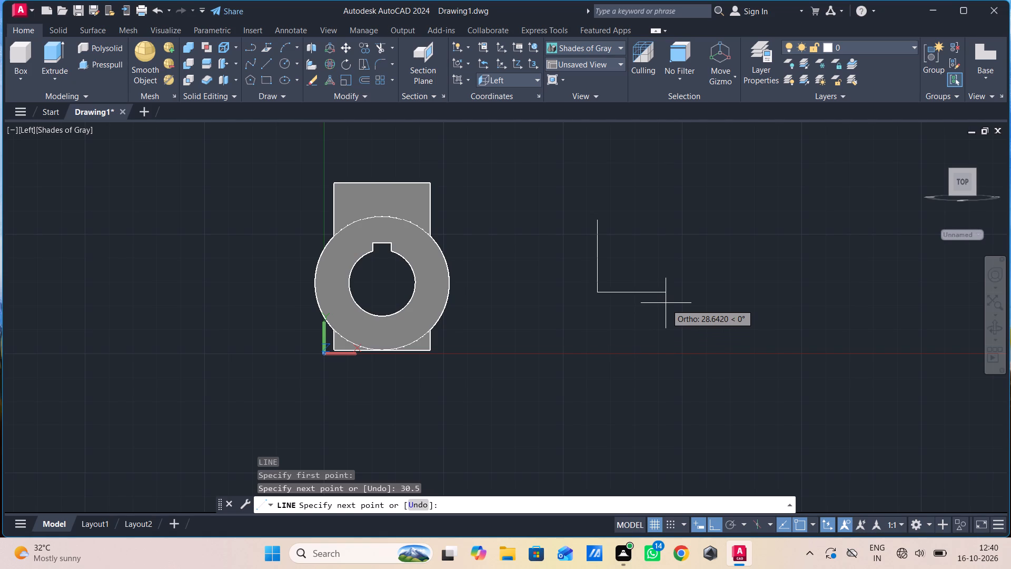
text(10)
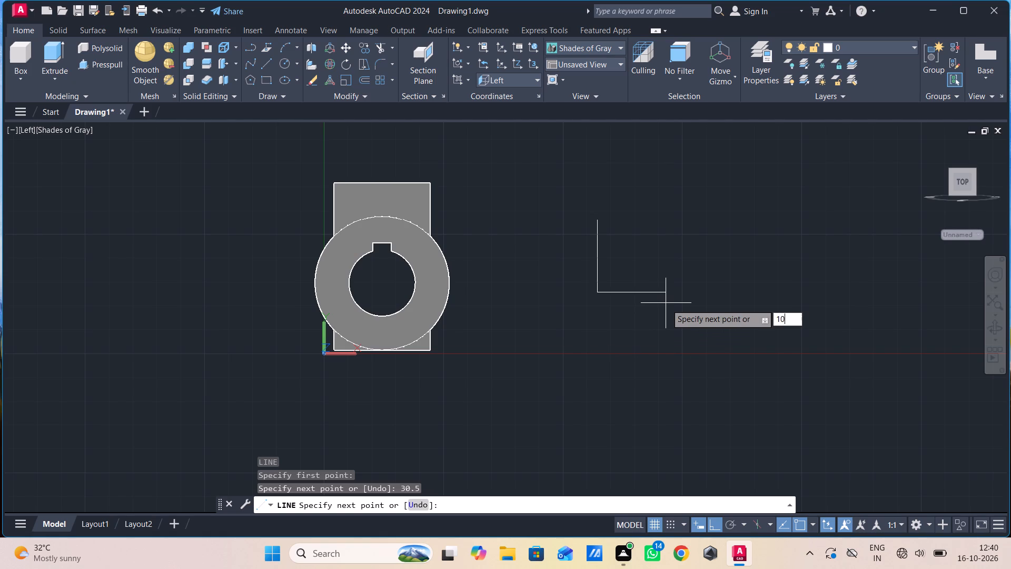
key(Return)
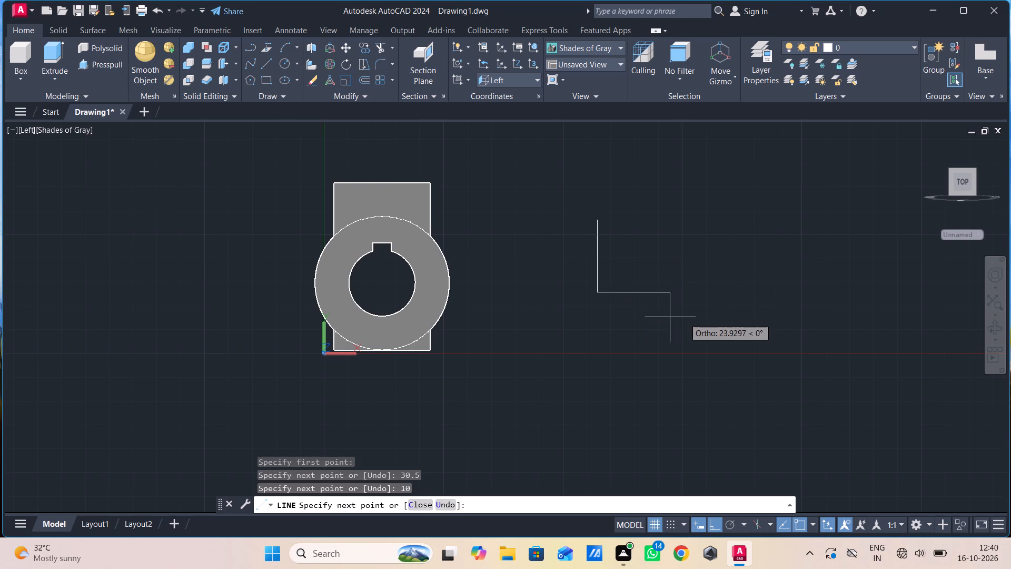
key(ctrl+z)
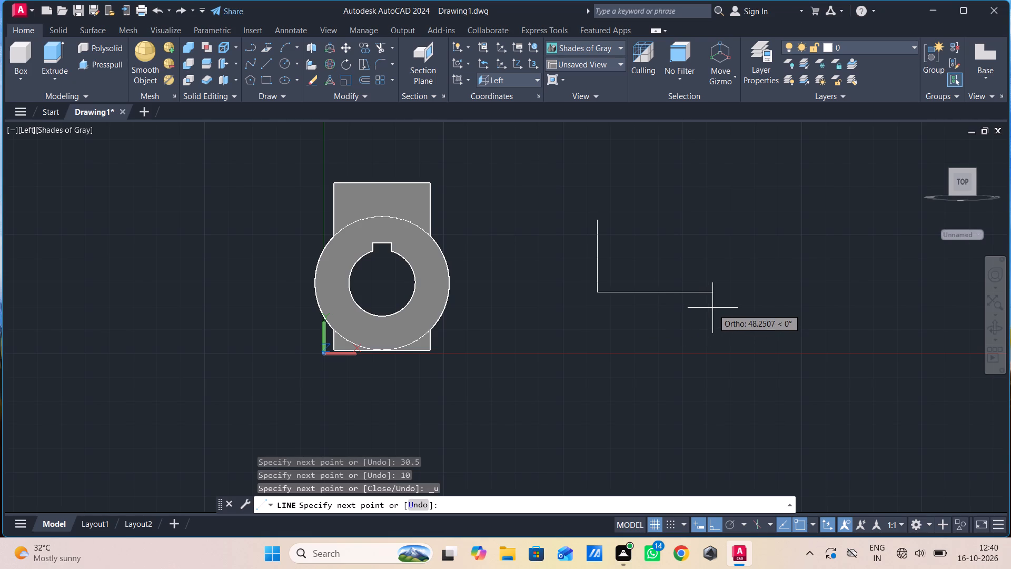
Continue the profile with a 50 horizontal segment running right from the lower end of the vertical line.
key(2)
key(BackSpace)
text(50)
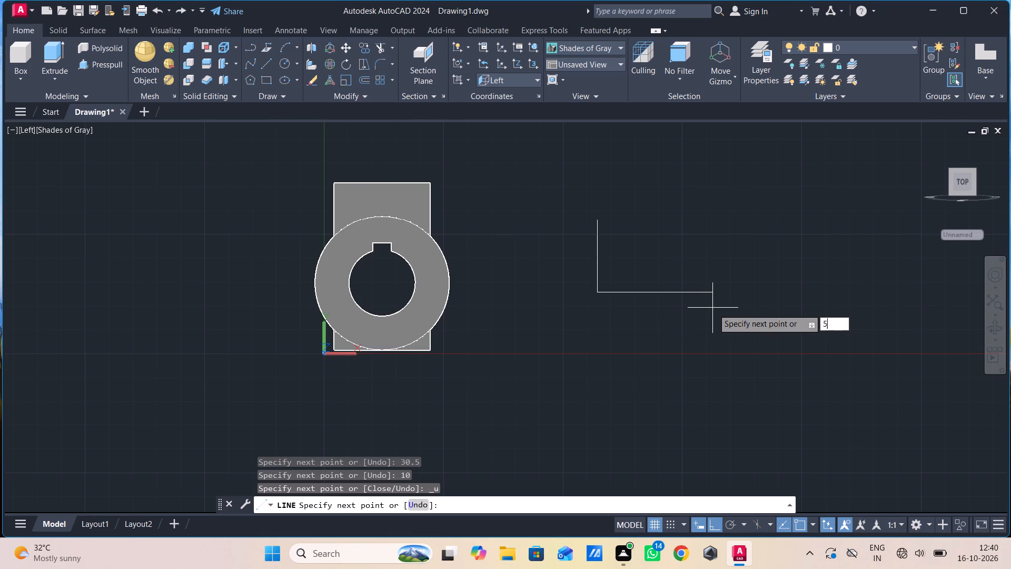
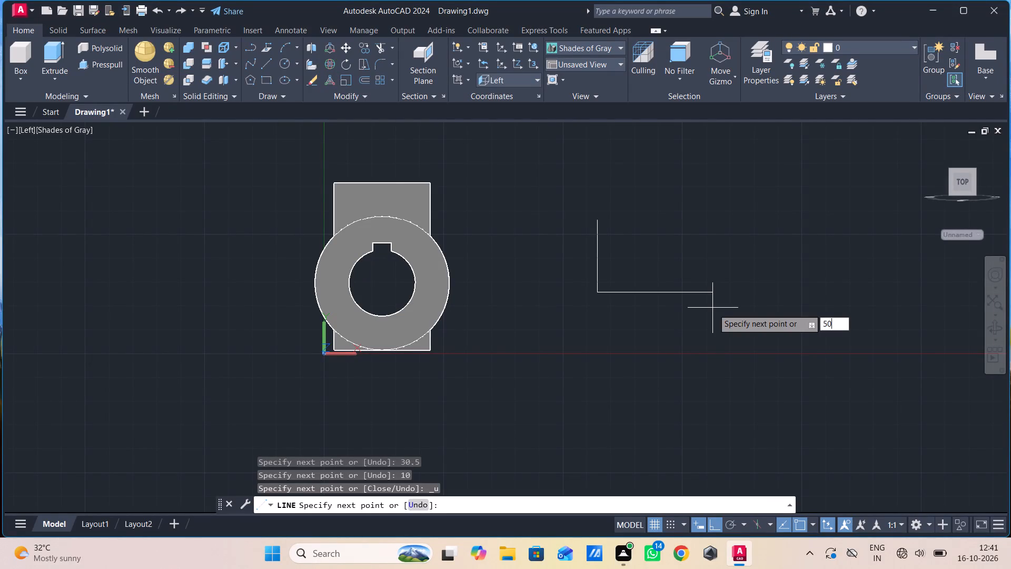
Complete the 50 bottom segment, then continue the profile with a 30.5 segment upward and a 10 segment to the left.
key(Return)
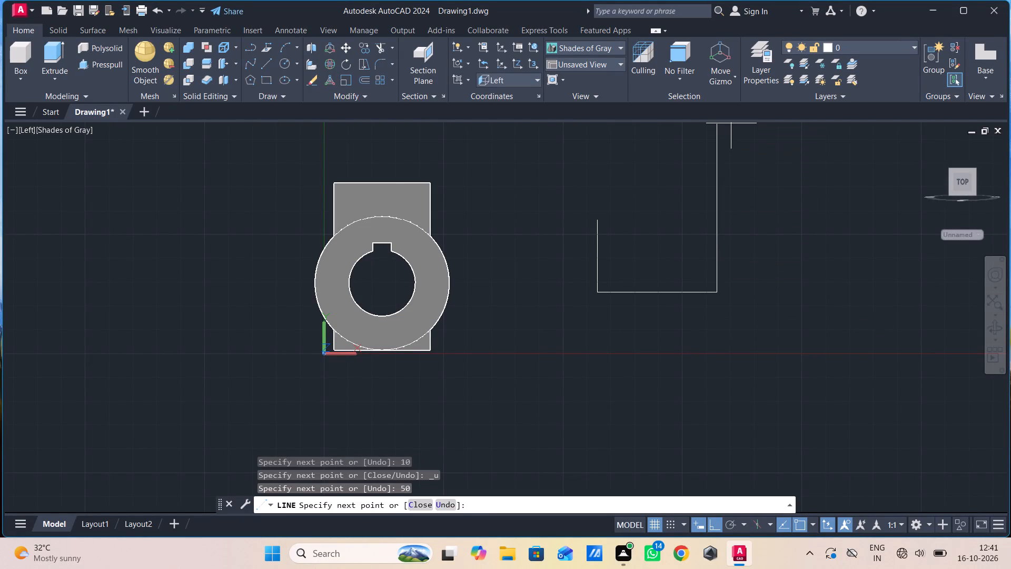
text(30.5)
key(Return)
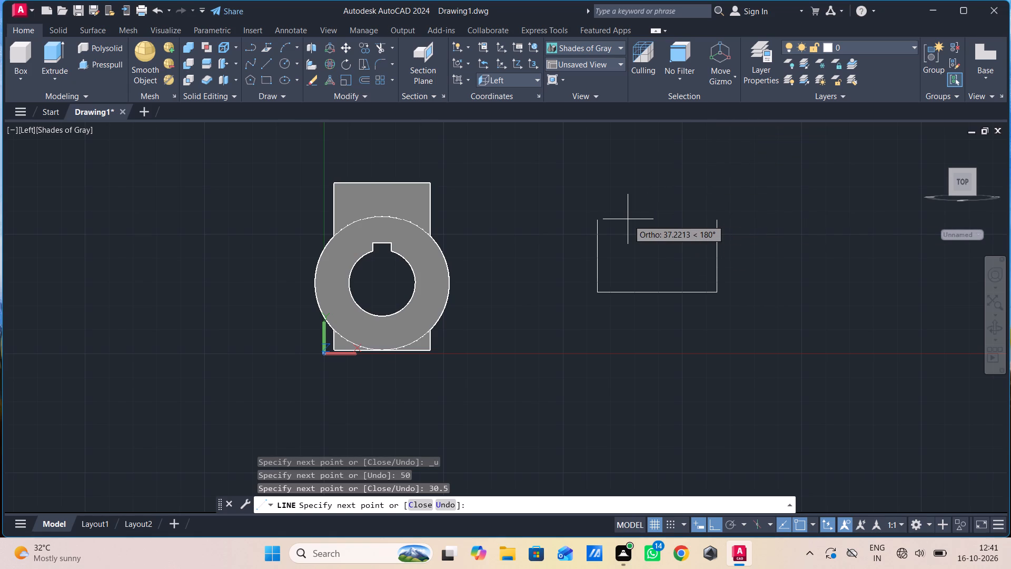
text(10)
key(Return)
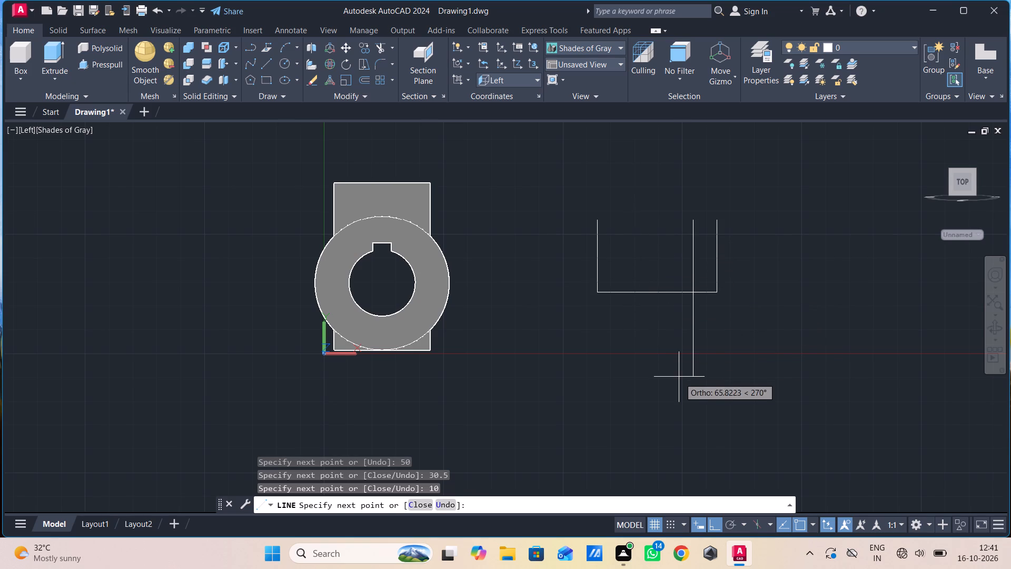
Draw the profile's top notch 10 down, 30 left and 10 up, and close the outline with a 10 segment to the left.
text(10)
key(Return)
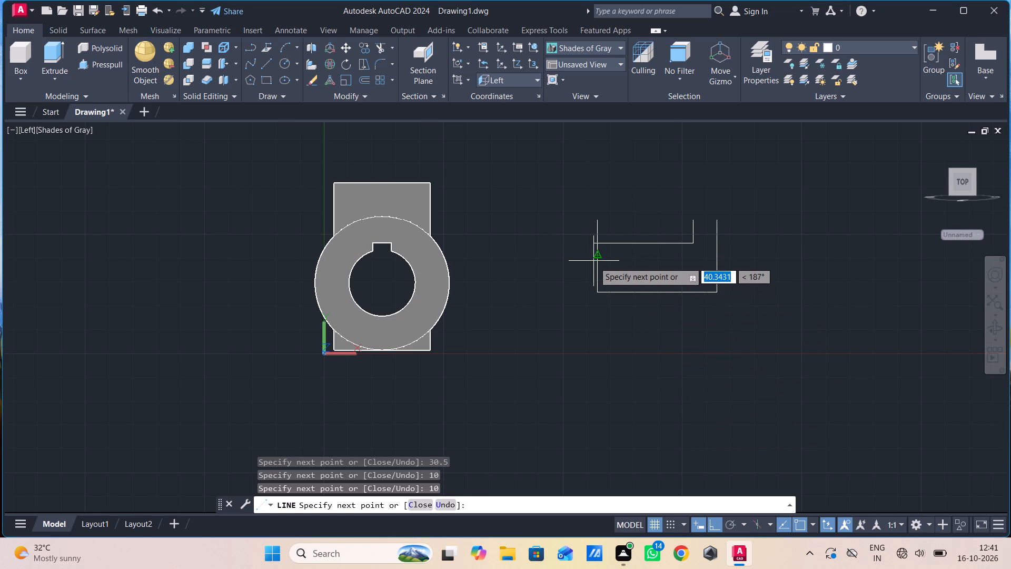
text(30)
key(Return)
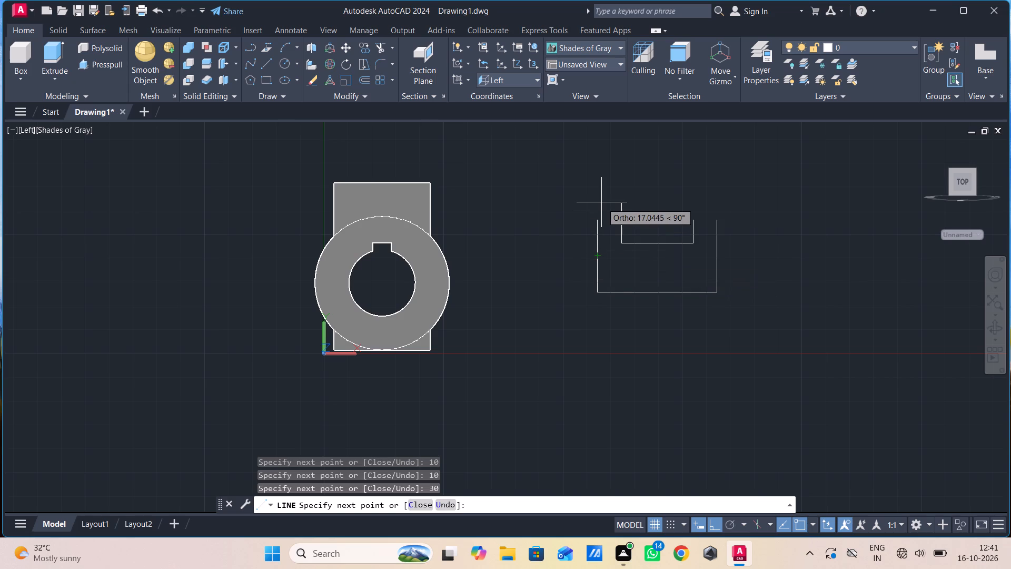
text(10)
key(Return)
text(10)
key(Return)
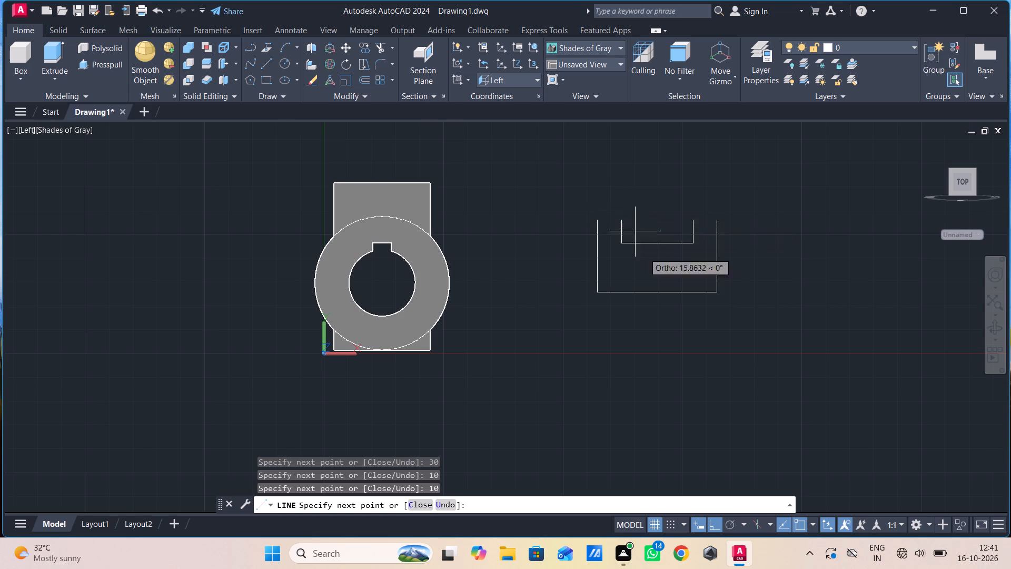
key(Escape)
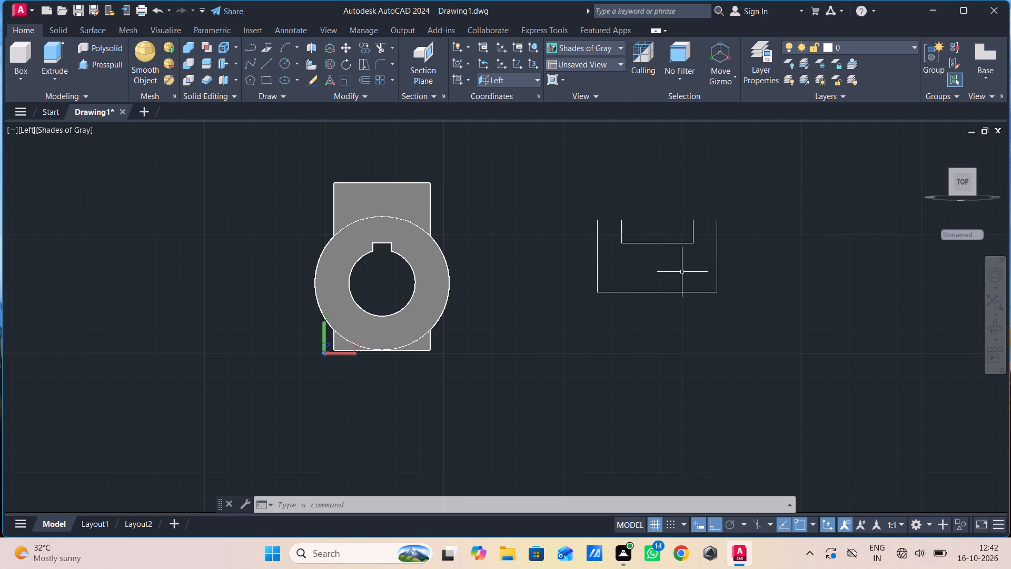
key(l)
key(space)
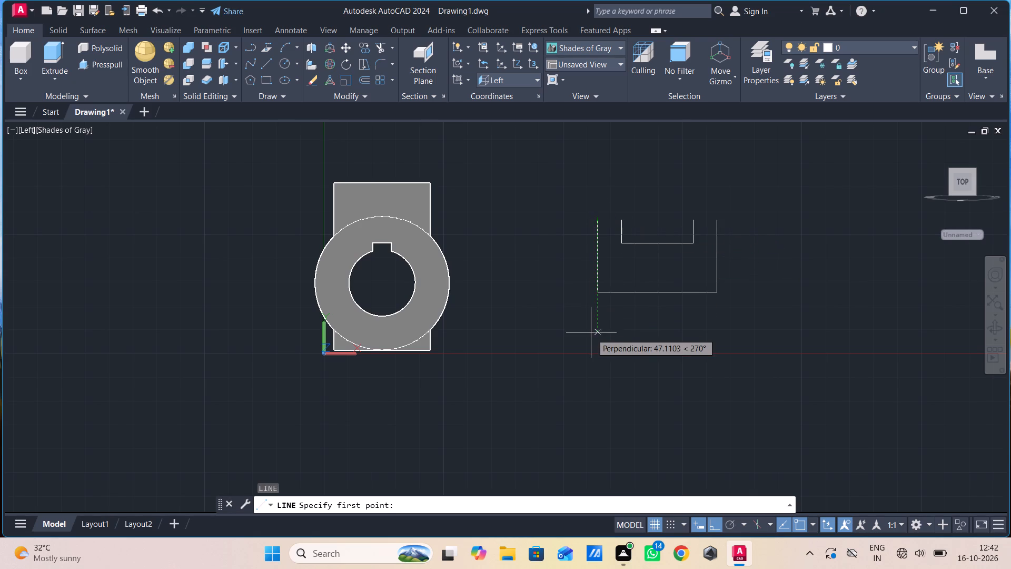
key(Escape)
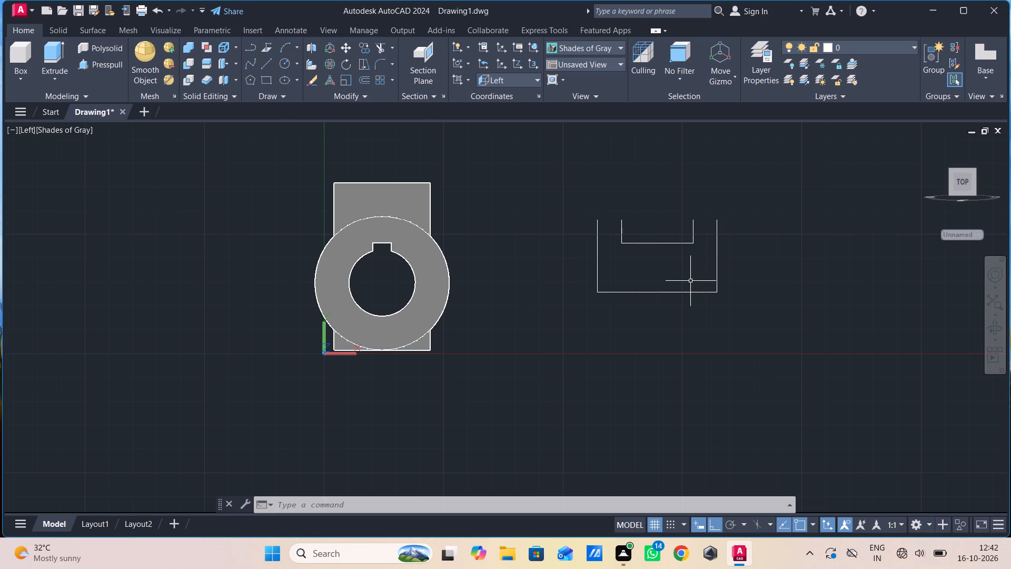
Join all the line segments of the notched profile into a single polyline.
click(697, 221)
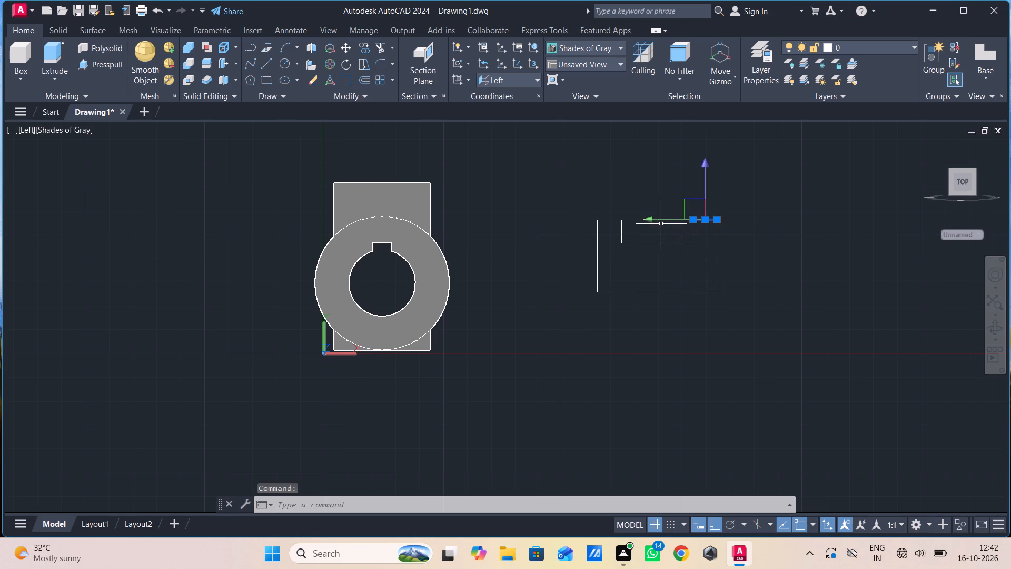
click(611, 218)
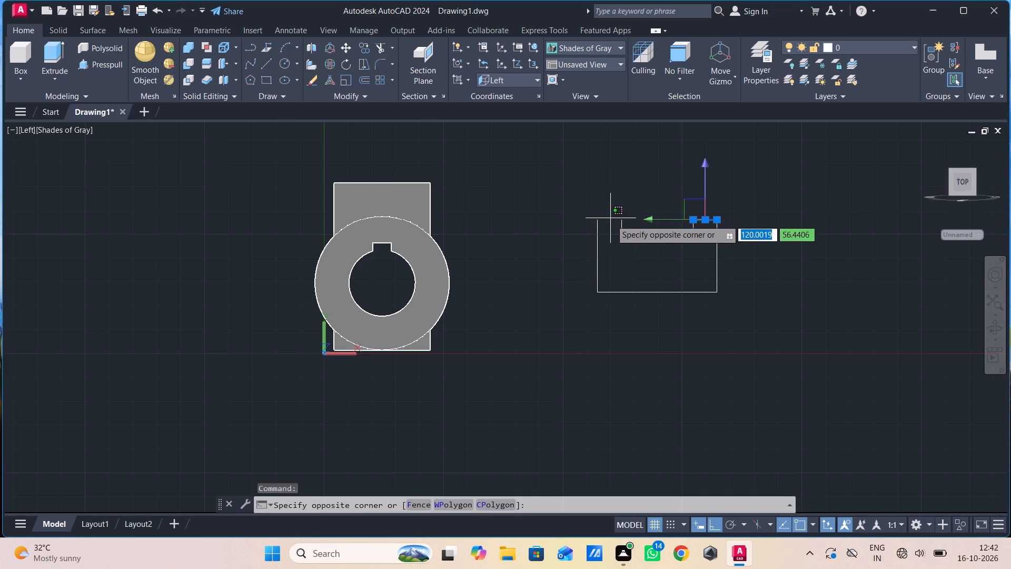
click(611, 221)
click(744, 198)
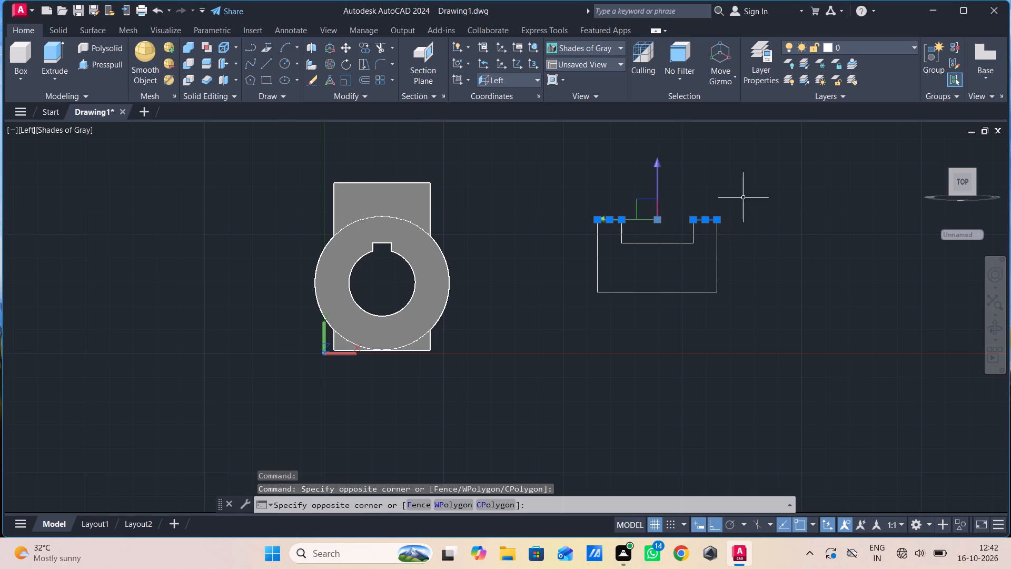
click(582, 319)
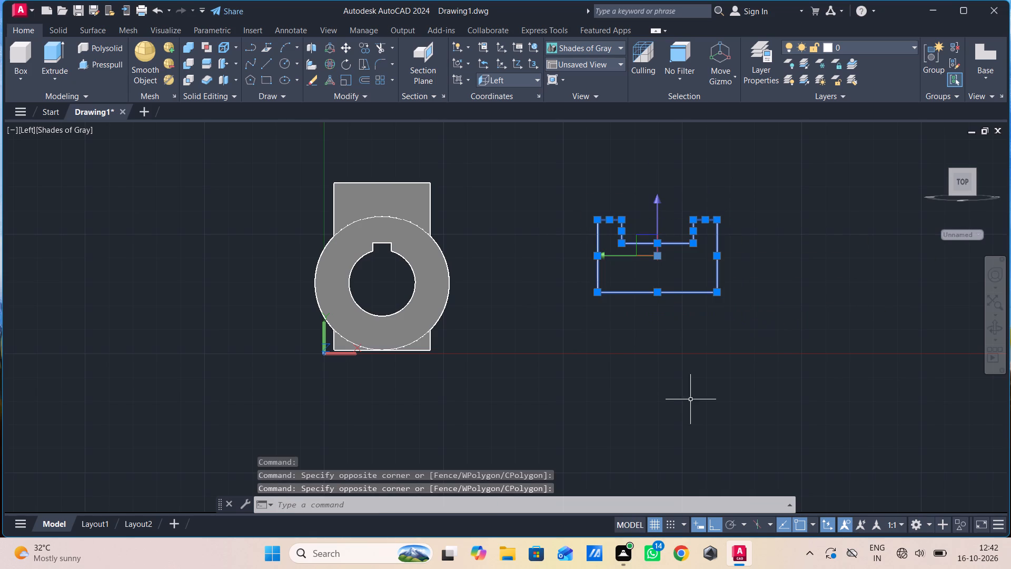
key(j)
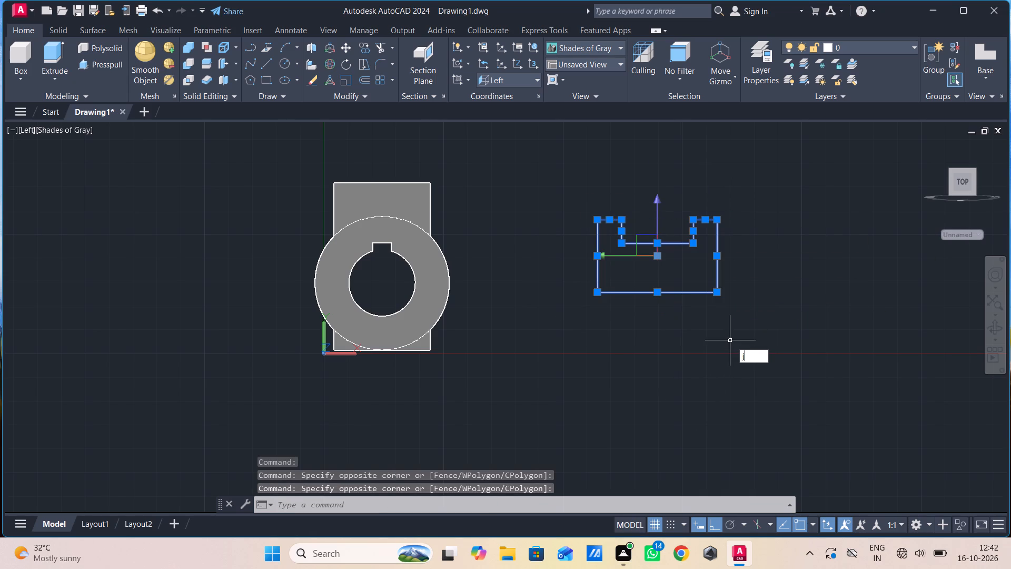
key(Return)
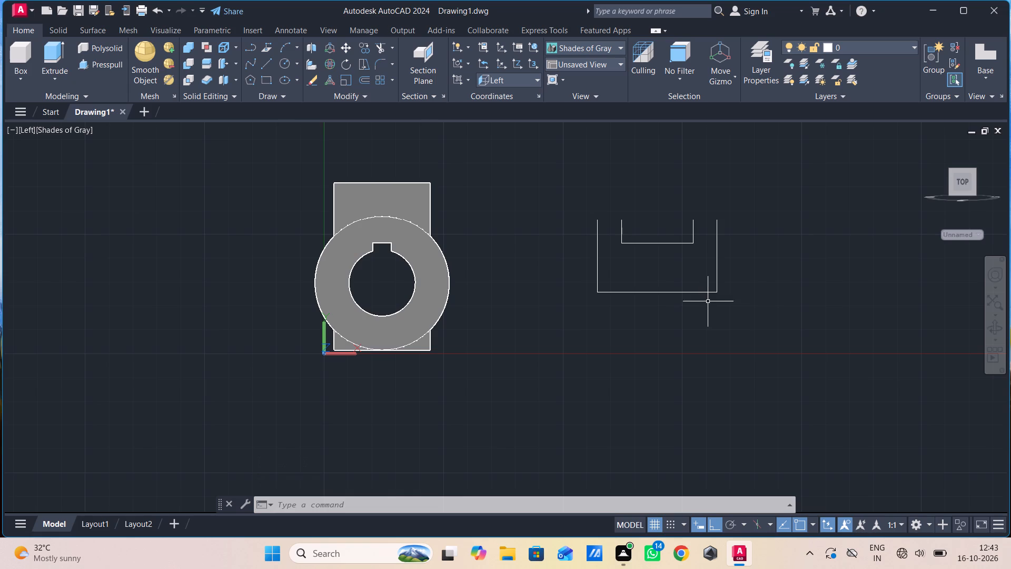
Copy the notched polyline straight down from its lower corner into the empty space below the original.
shift+middle_drag(754, 273, 728, 279)
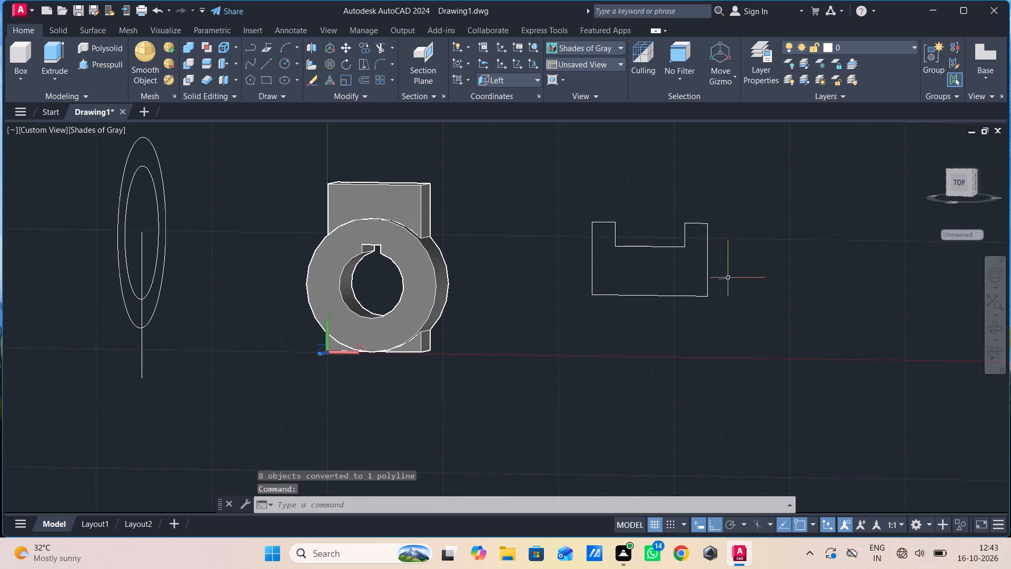
shift+middle_drag(728, 277, 759, 262)
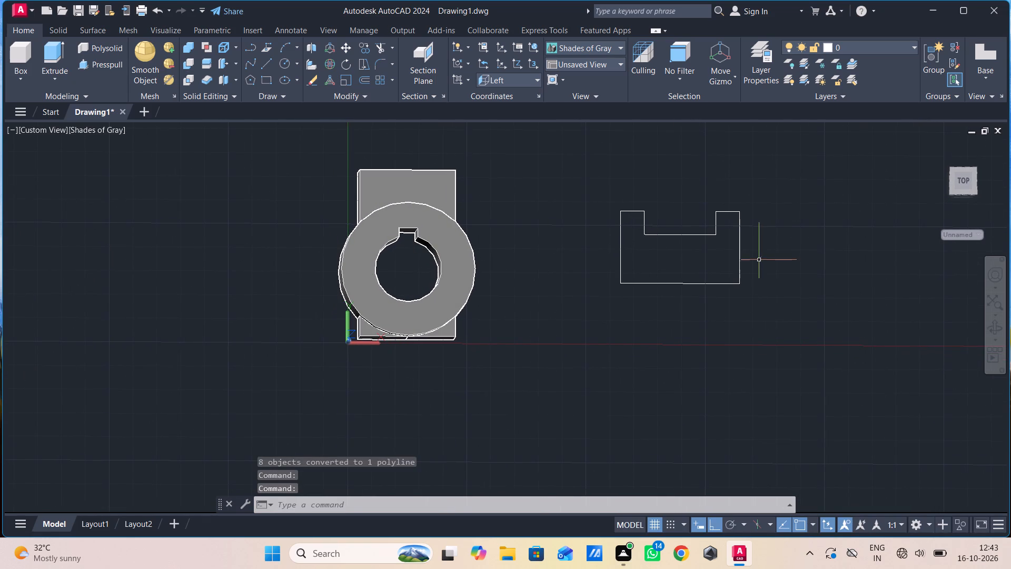
click(738, 223)
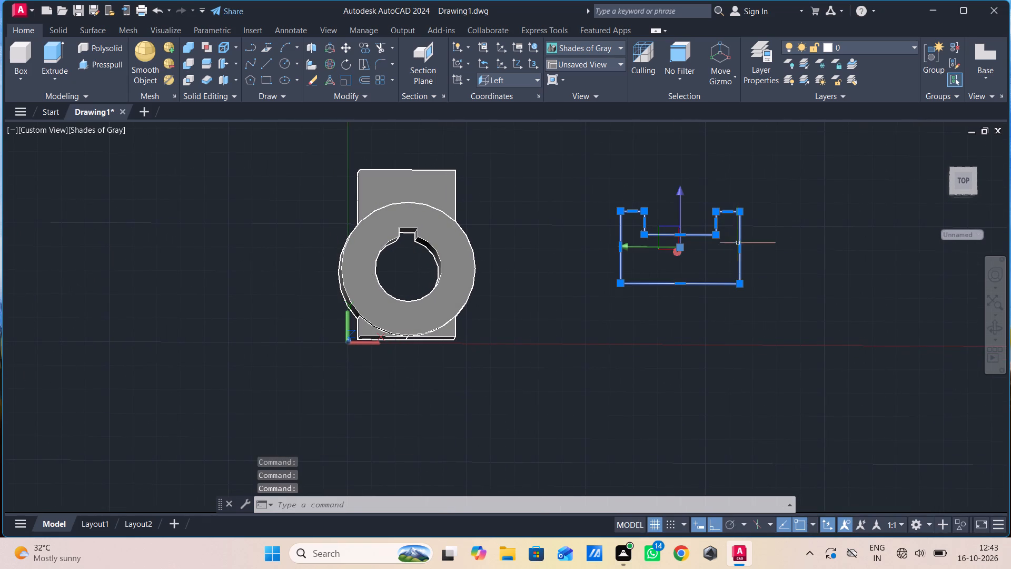
key(c)
key(o)
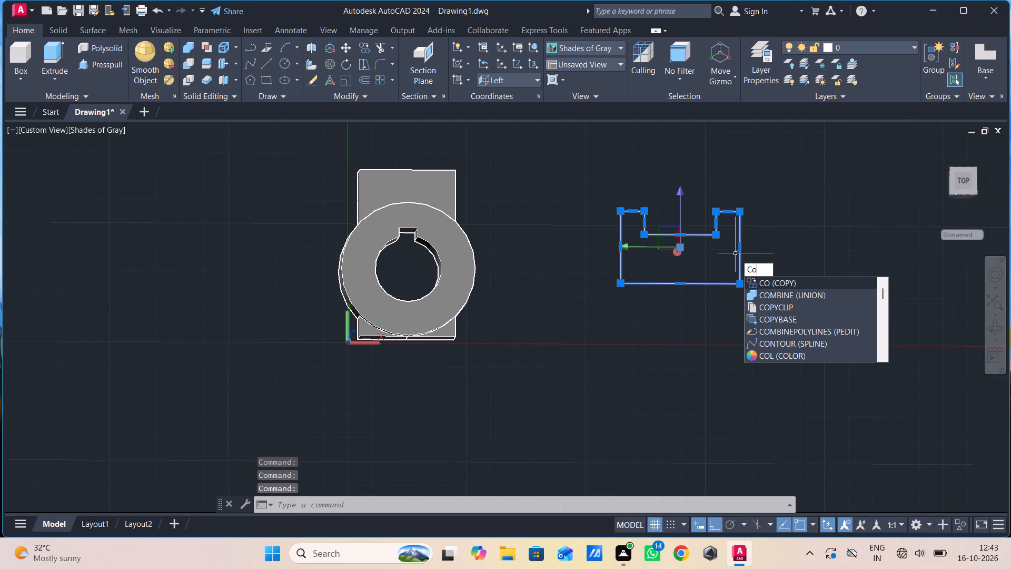
click(754, 281)
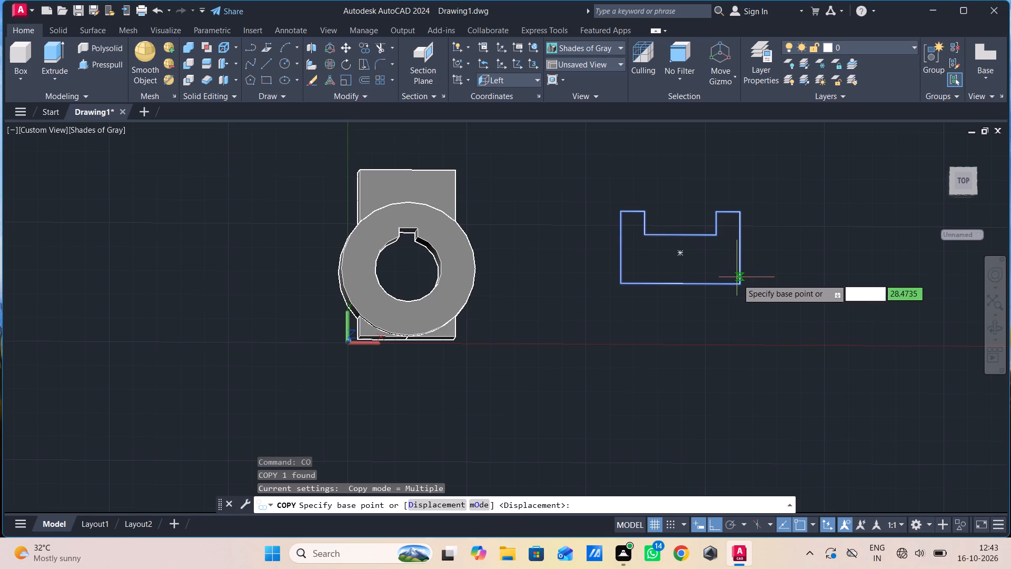
click(737, 279)
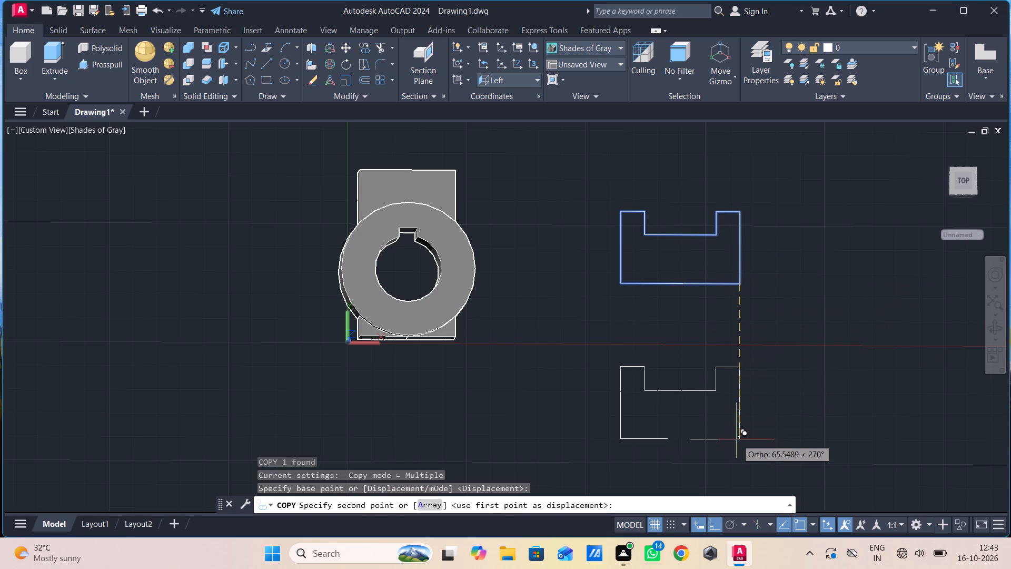
click(736, 433)
key(Escape)
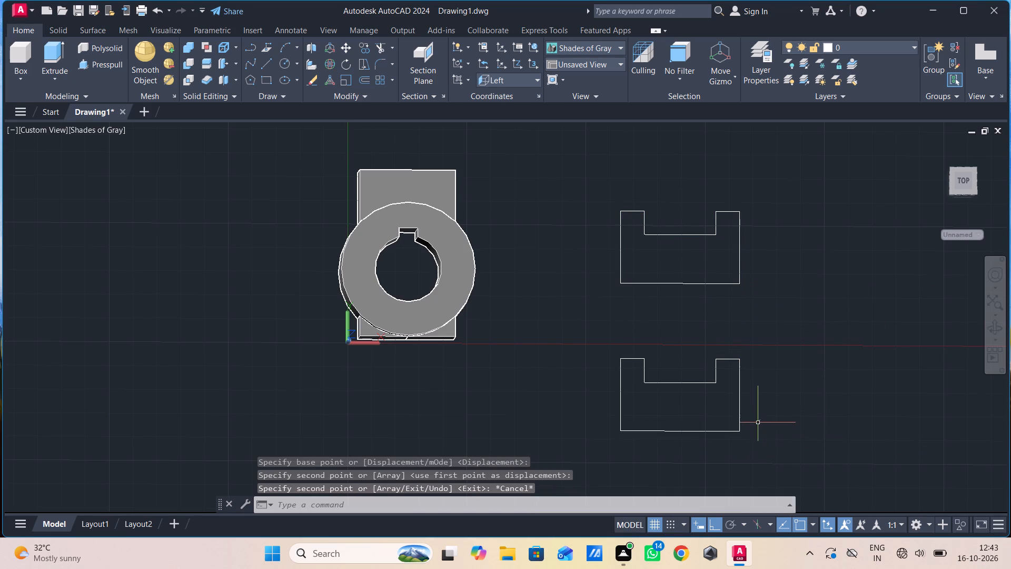
Rotate the lower copy 180 degrees about its horizontal axis with 3DROTATE so its notch faces downward.
click(730, 432)
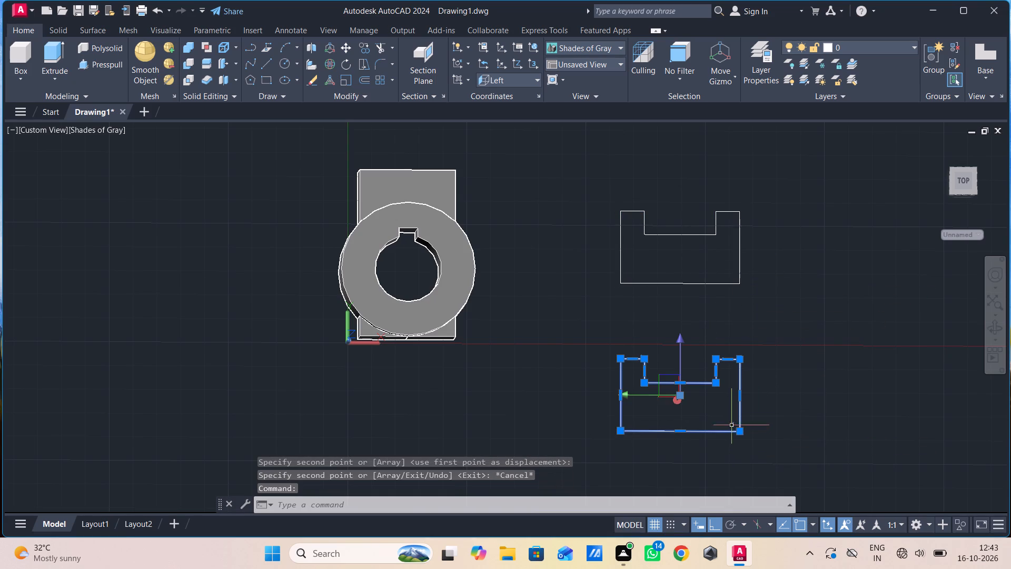
key(3)
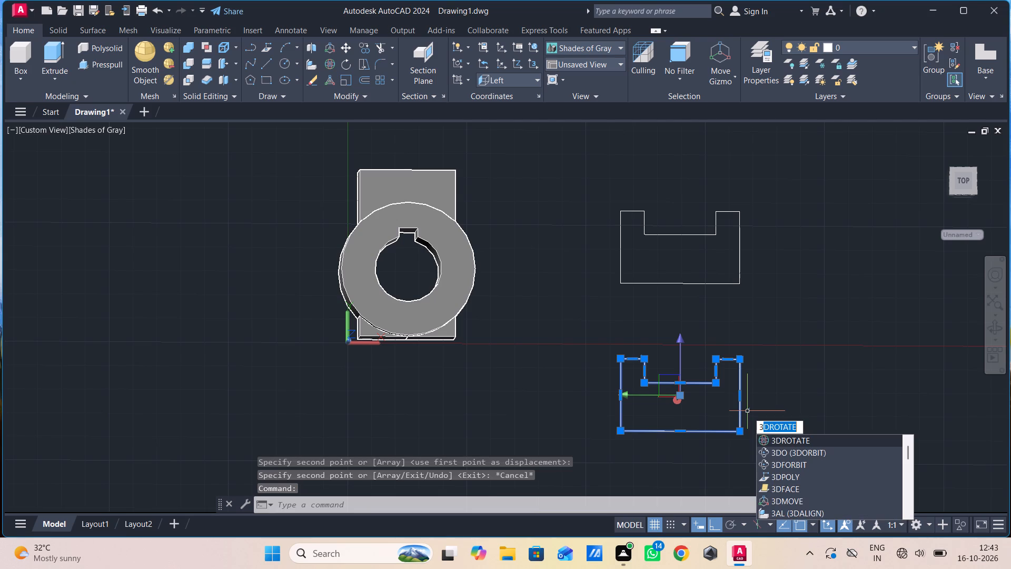
click(756, 438)
click(765, 438)
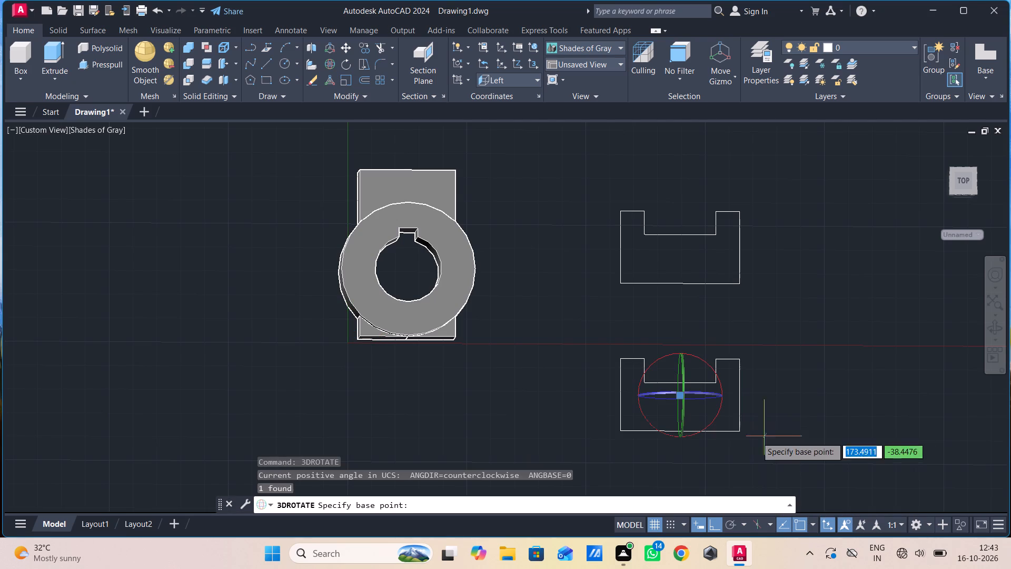
click(678, 421)
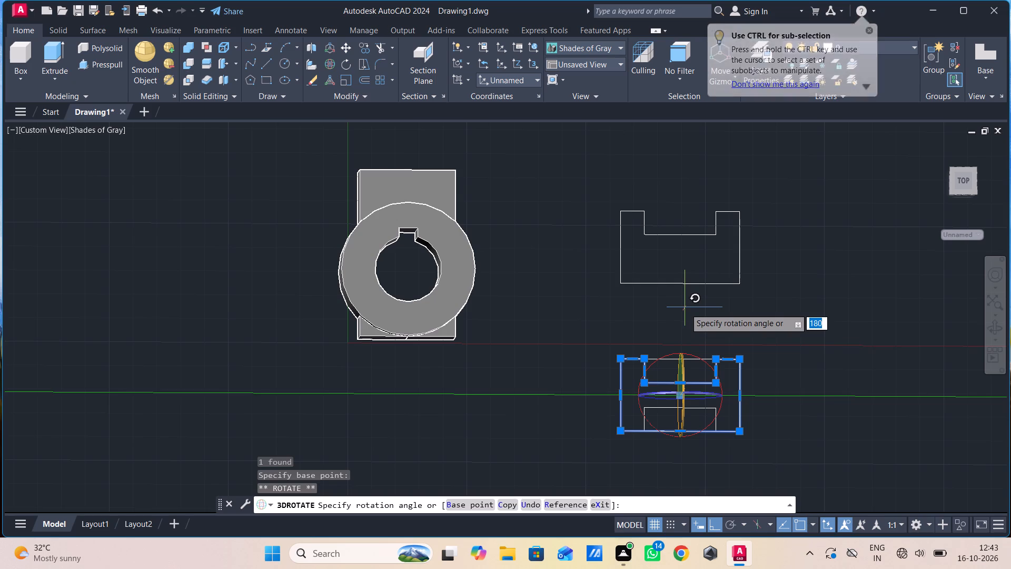
text(180)
key(Return)
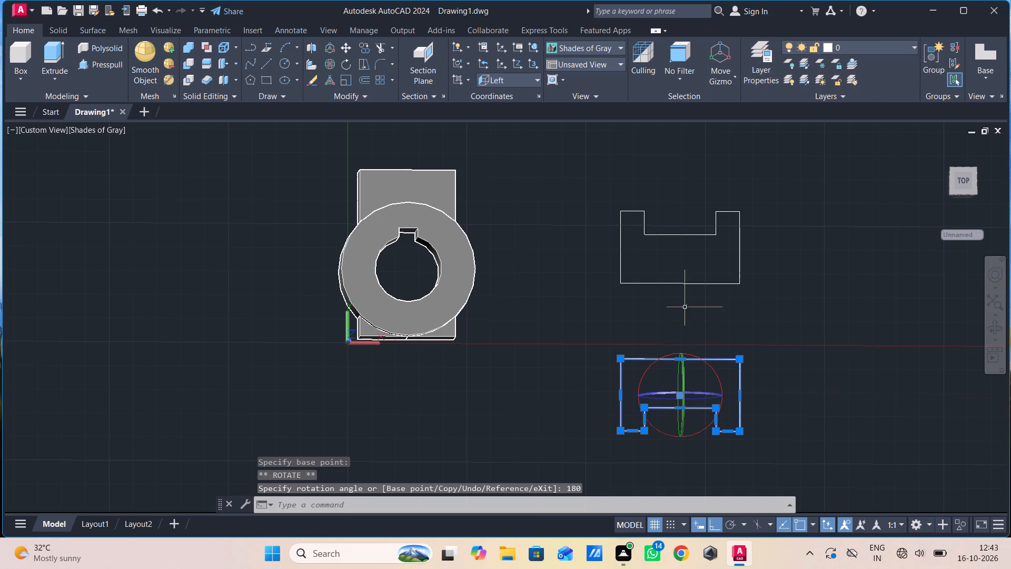
key(Escape)
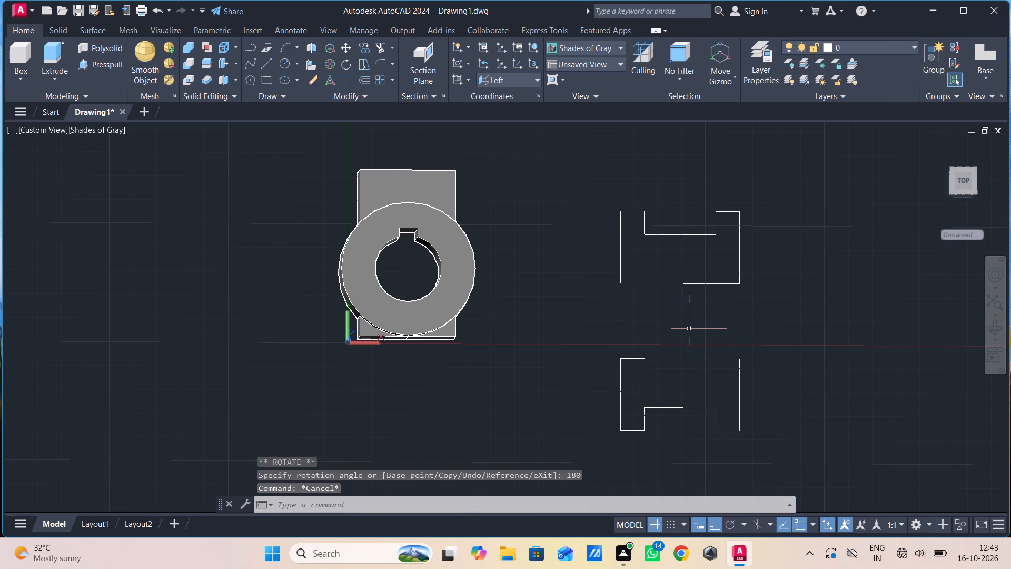
Extrude the upper notched profile to a height of 100 with Presspull.
click(700, 241)
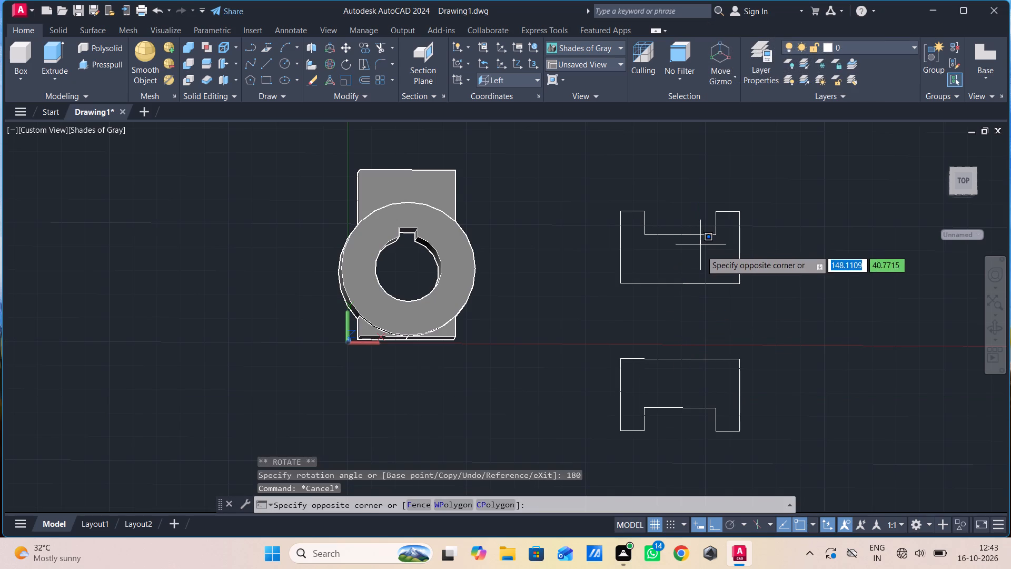
key(Escape)
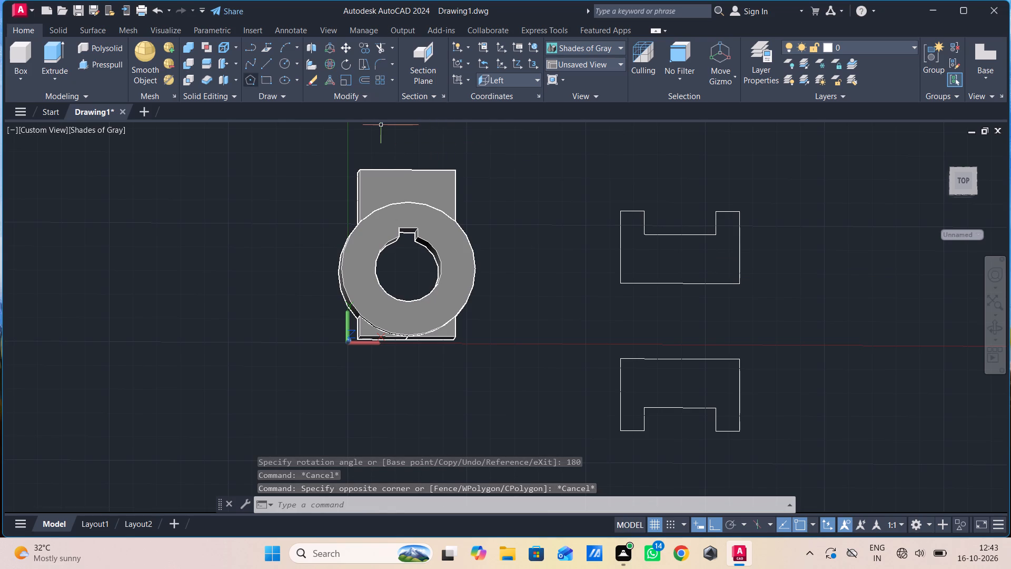
click(112, 61)
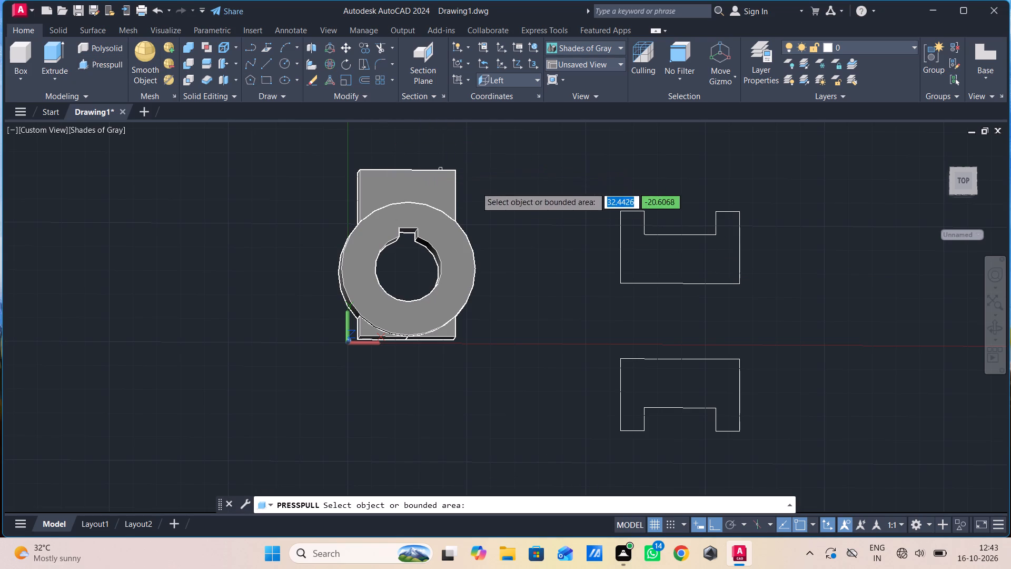
click(691, 261)
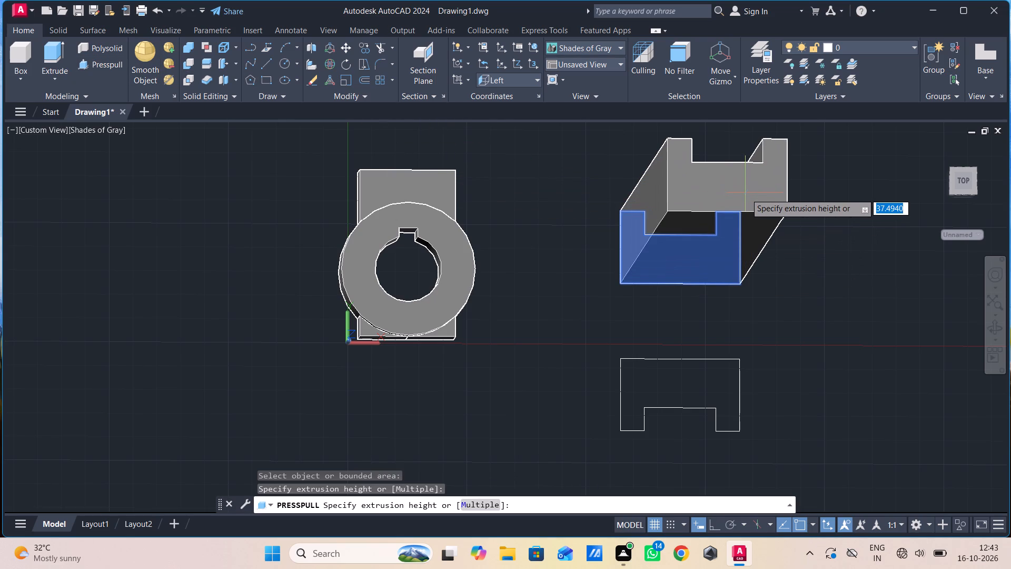
shift+middle_drag(752, 196, 704, 204)
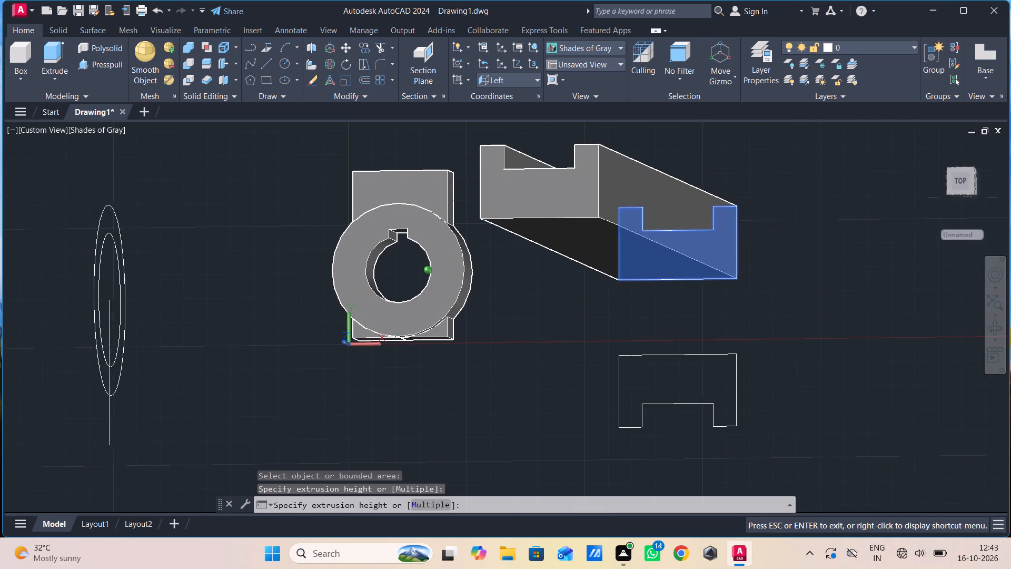
shift+middle_drag(704, 204, 748, 204)
middle_click(749, 204)
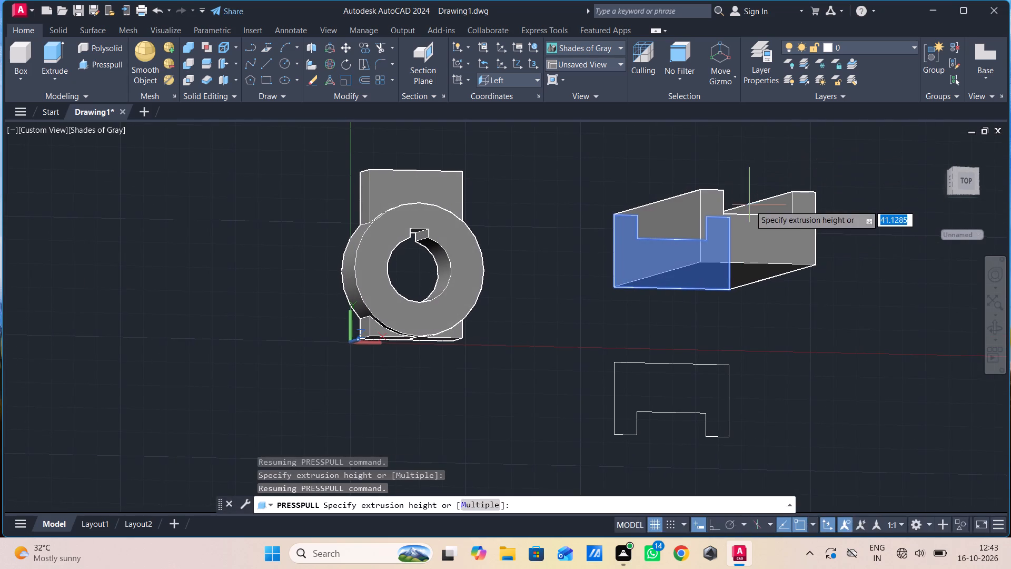
shift+middle_drag(751, 205, 798, 234)
shift+middle_drag(821, 233, 831, 230)
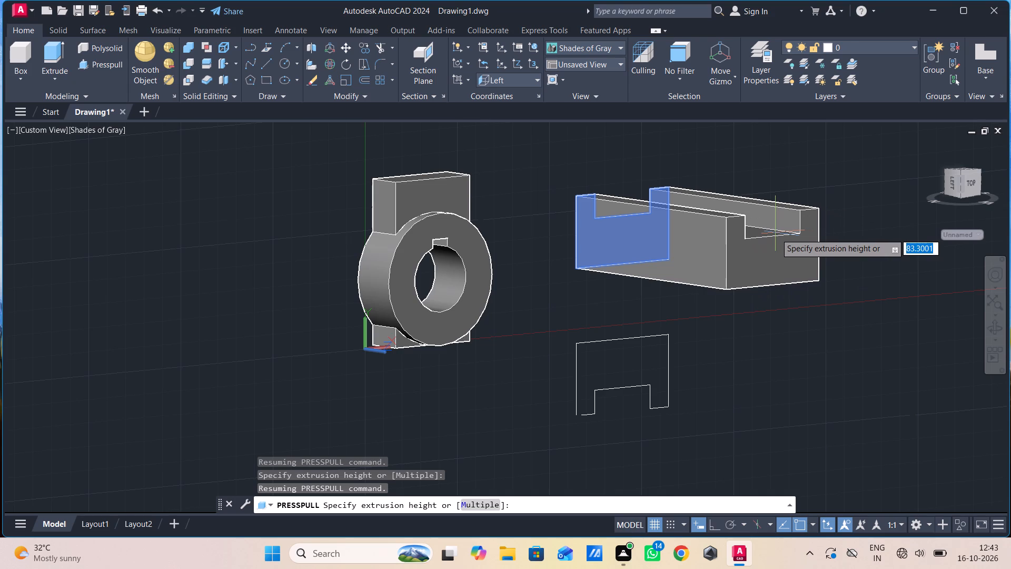
text(100)
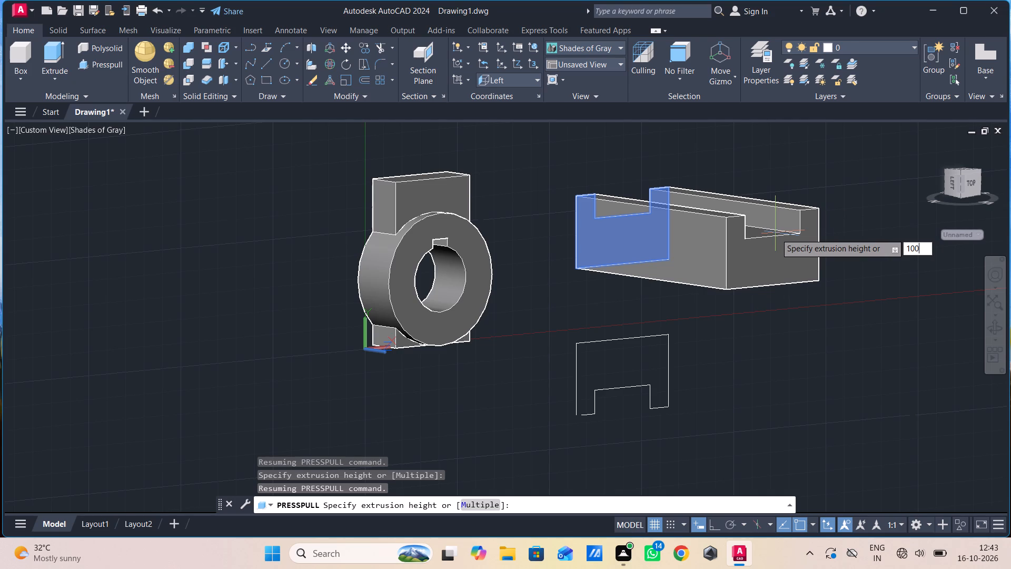
key(Return)
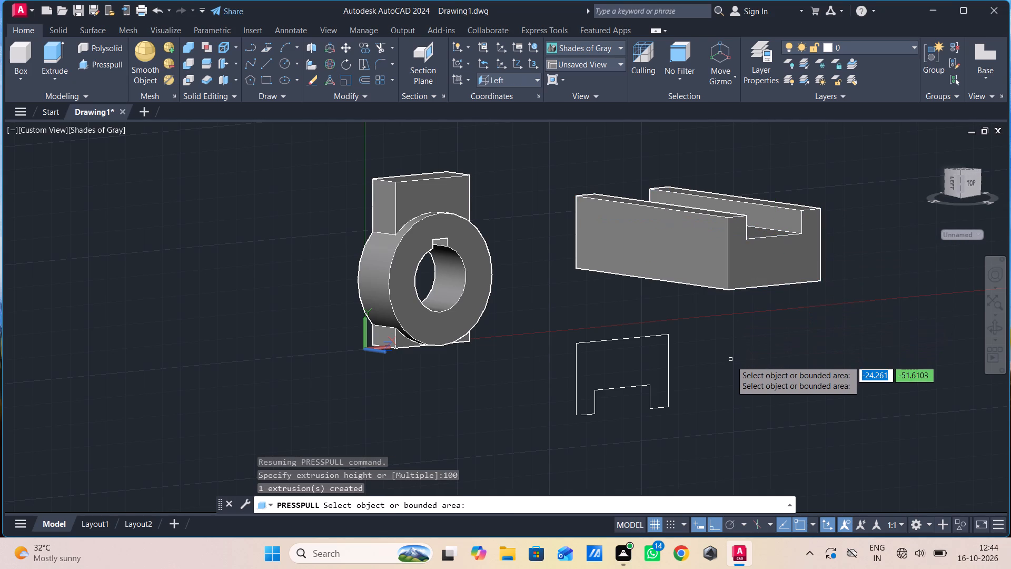
key(Escape)
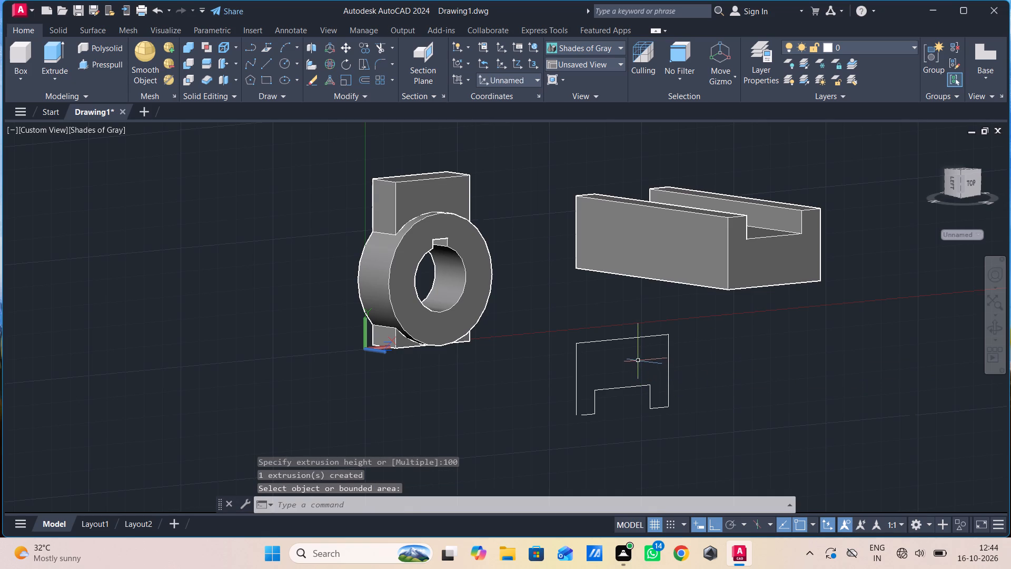
Extrude the lower, downward-facing notched profile to a height of 100 with Presspull.
click(100, 62)
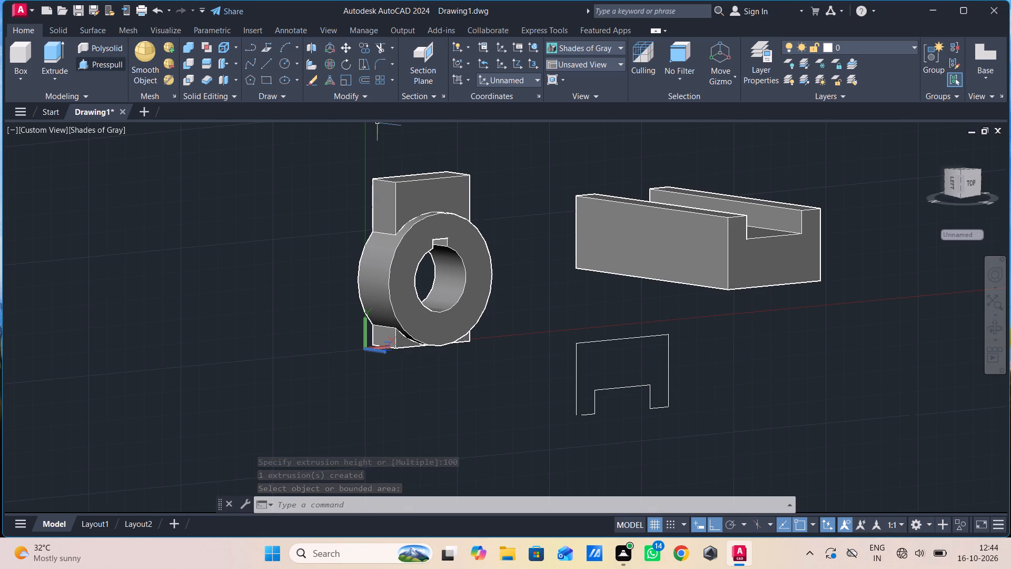
click(591, 364)
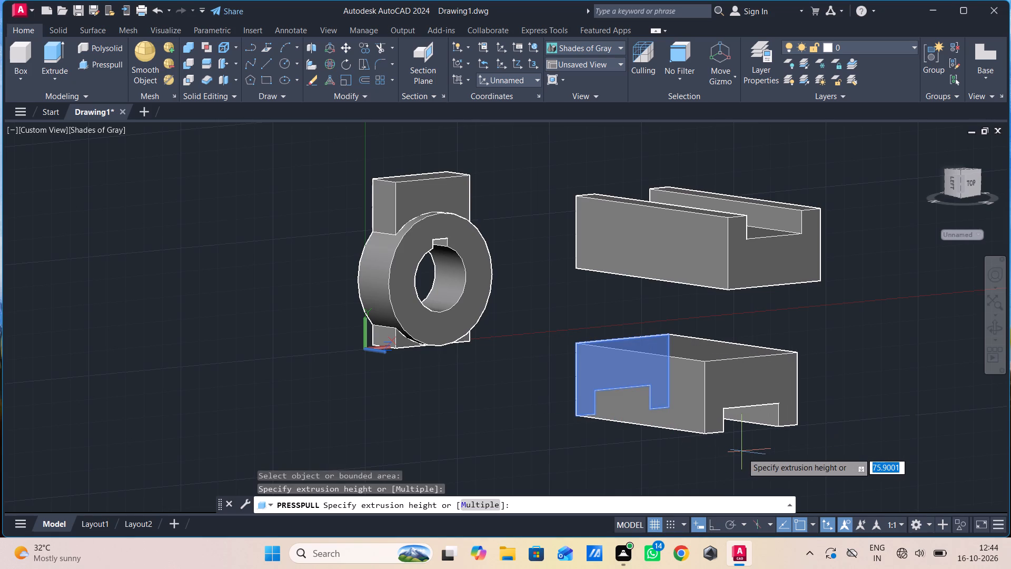
text(100)
key(Return)
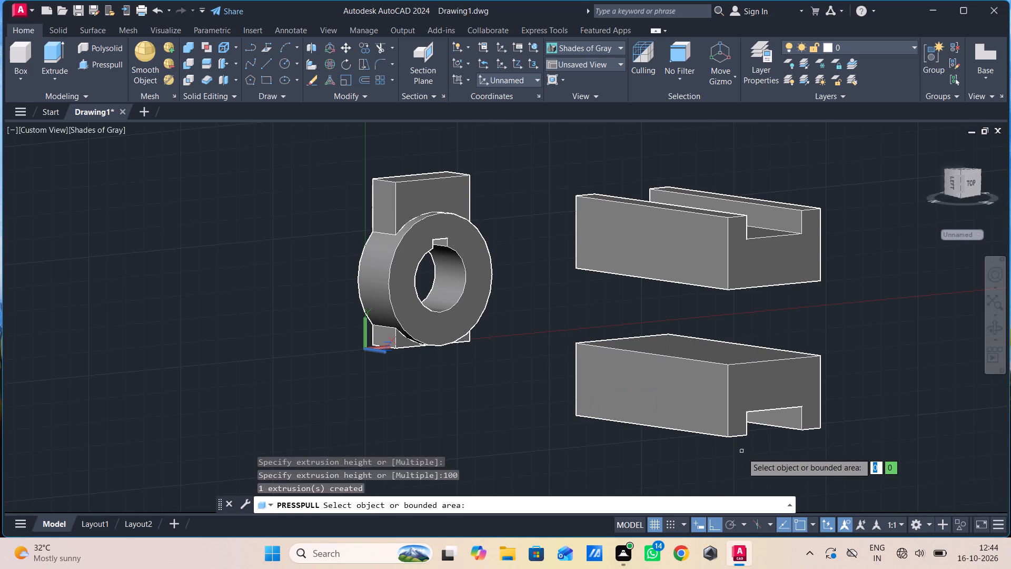
key(Escape)
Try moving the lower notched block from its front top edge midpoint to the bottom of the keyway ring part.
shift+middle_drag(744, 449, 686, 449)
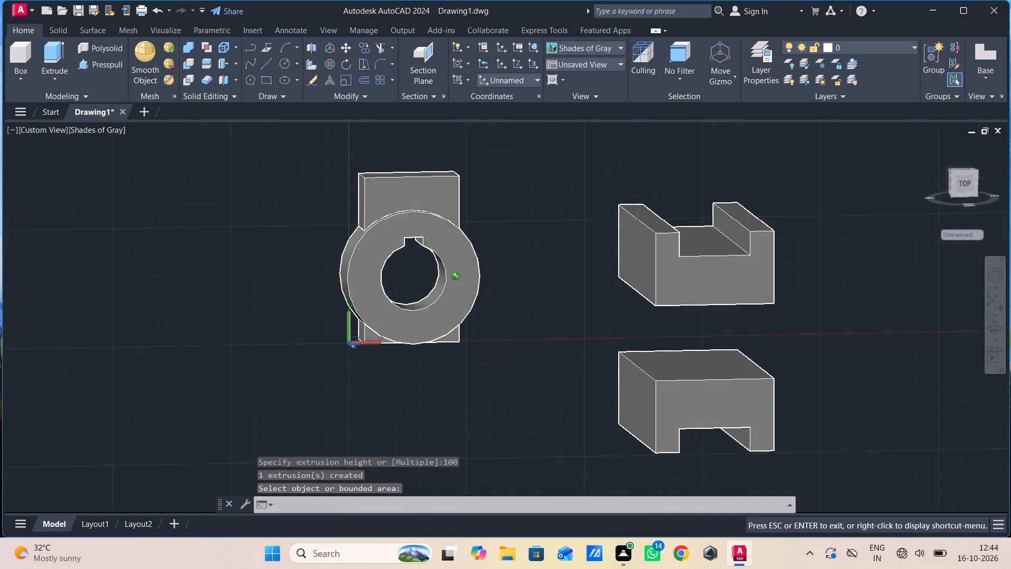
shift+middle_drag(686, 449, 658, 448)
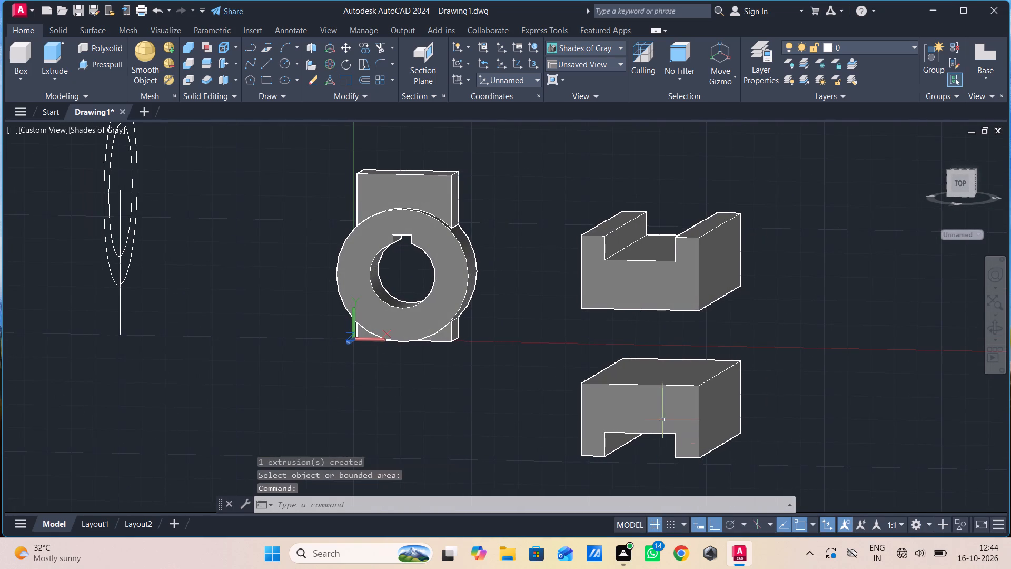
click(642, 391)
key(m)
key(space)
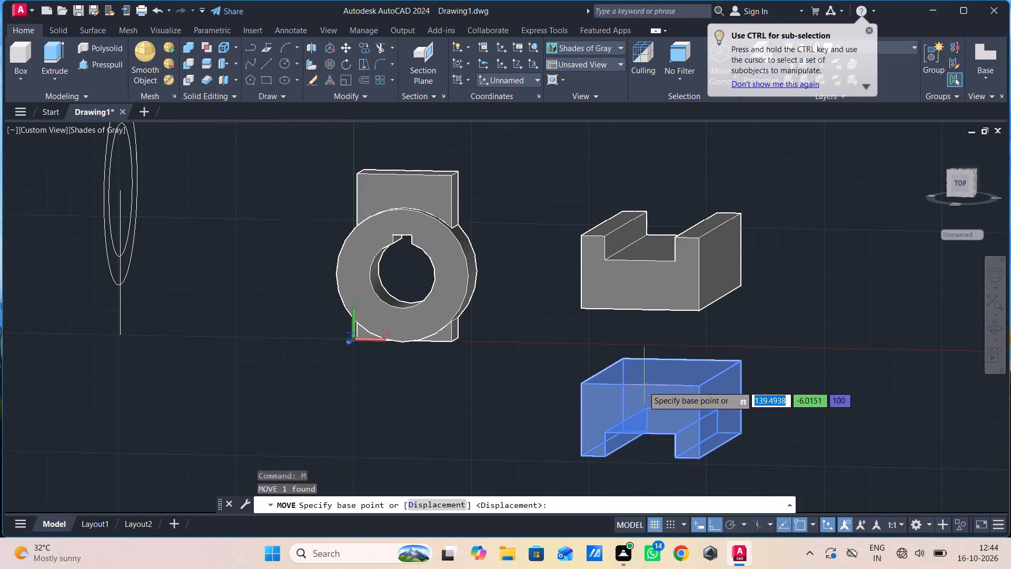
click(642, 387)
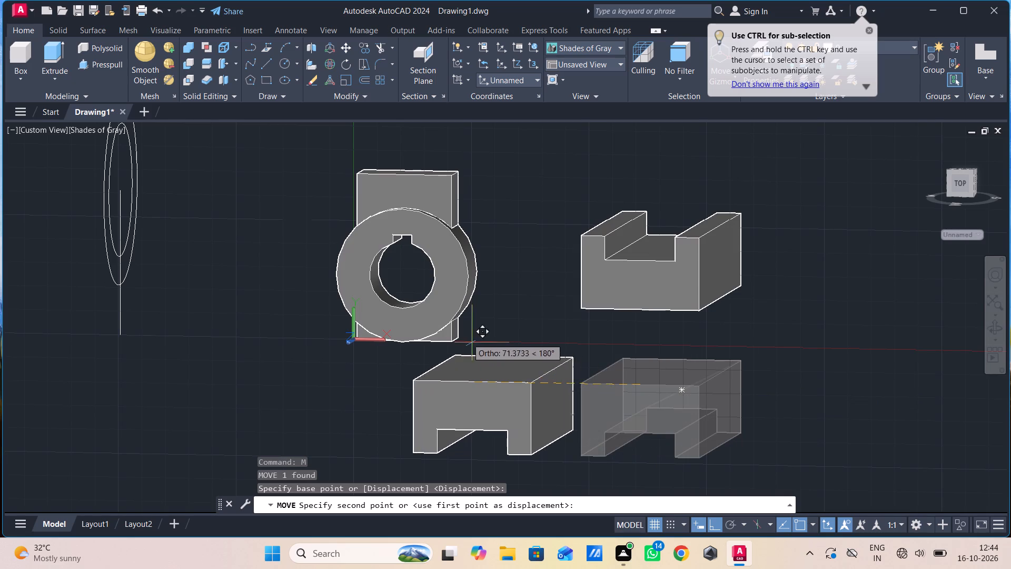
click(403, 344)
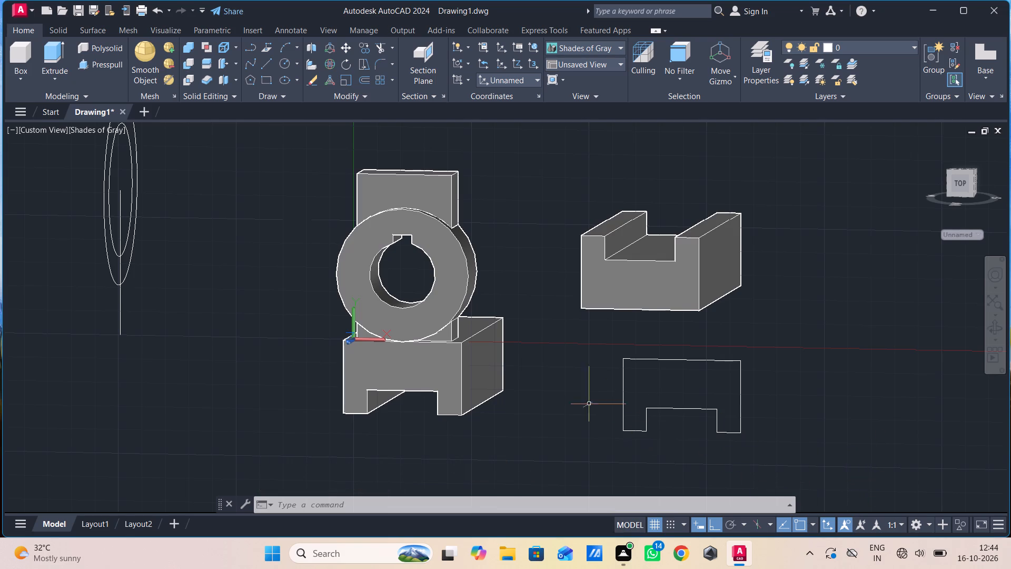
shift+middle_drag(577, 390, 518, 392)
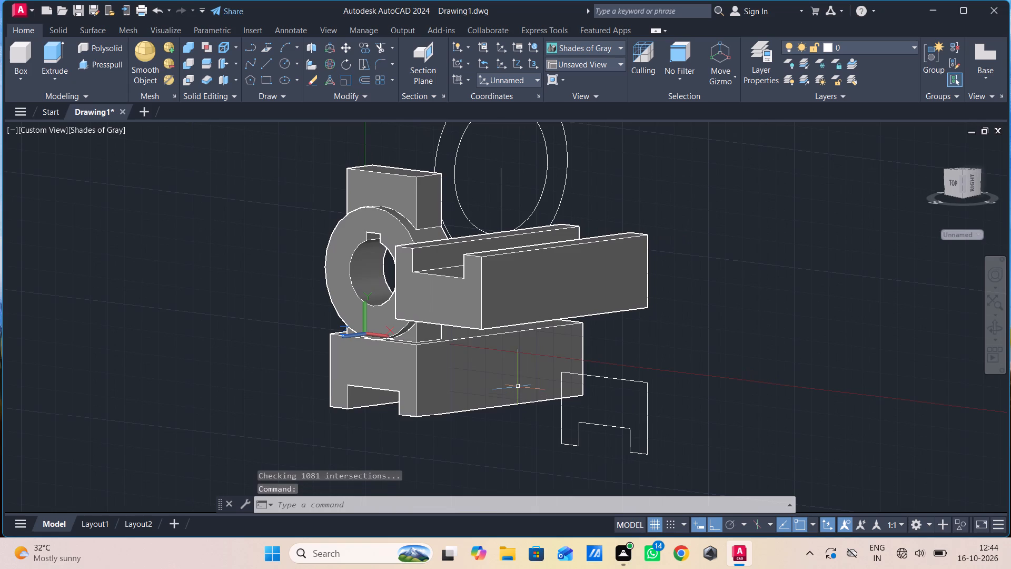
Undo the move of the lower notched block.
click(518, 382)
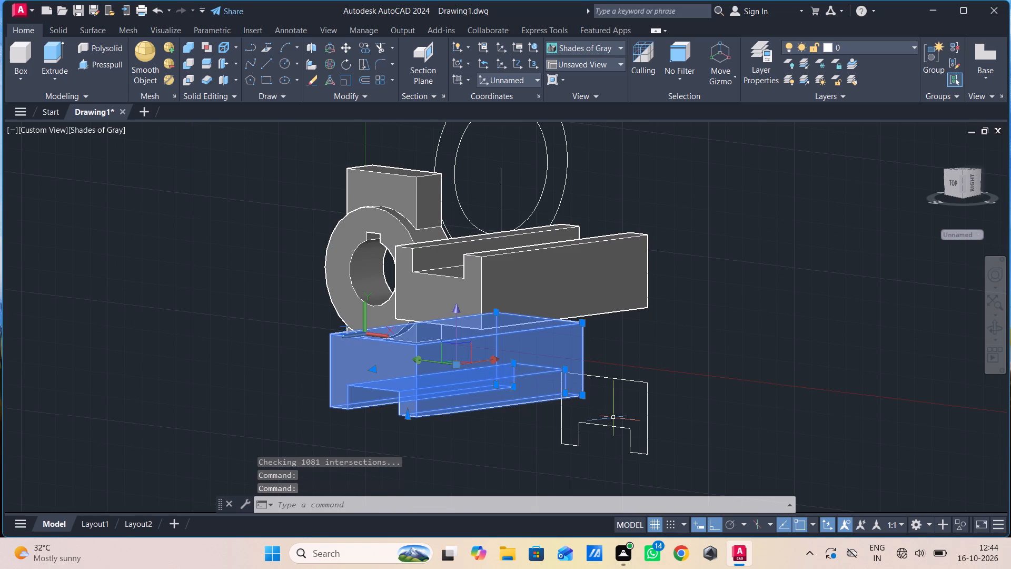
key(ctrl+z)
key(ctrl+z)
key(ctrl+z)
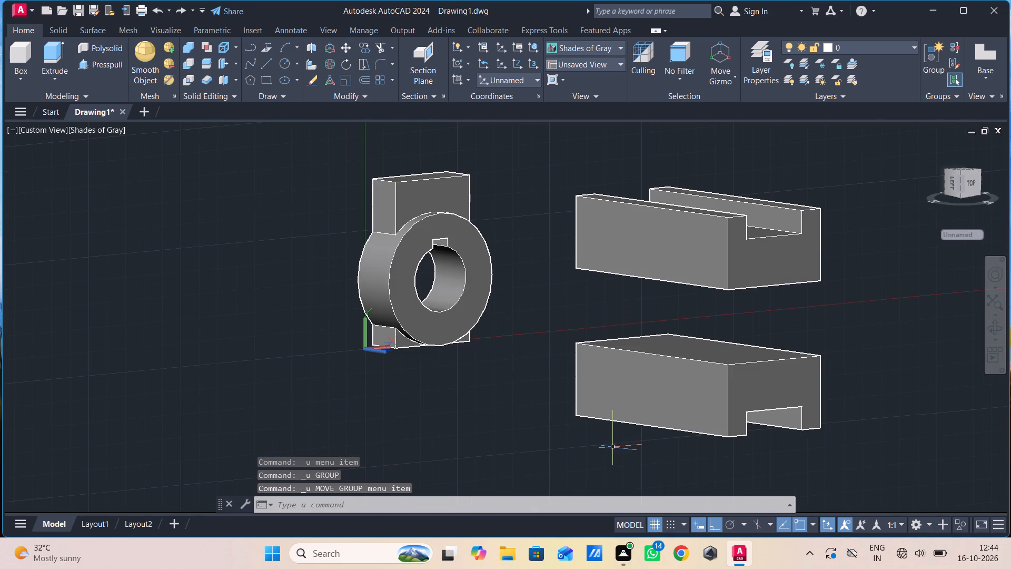
Examine the keyway ring part and the two extruded notched blocks from several angles.
shift+middle_drag(634, 430, 592, 450)
shift+scroll(591, 450, down, 1)
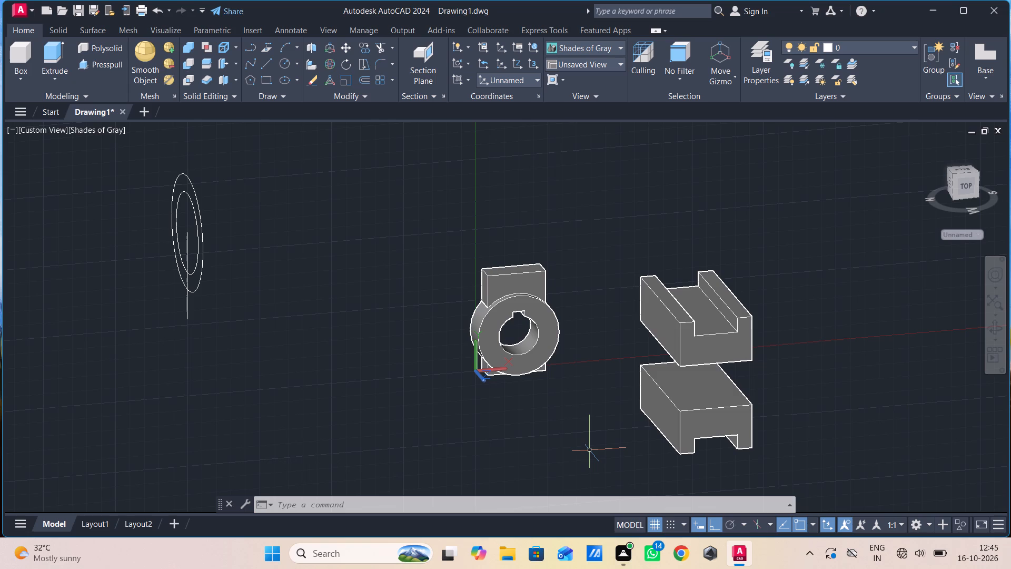
shift+middle_drag(616, 428, 559, 433)
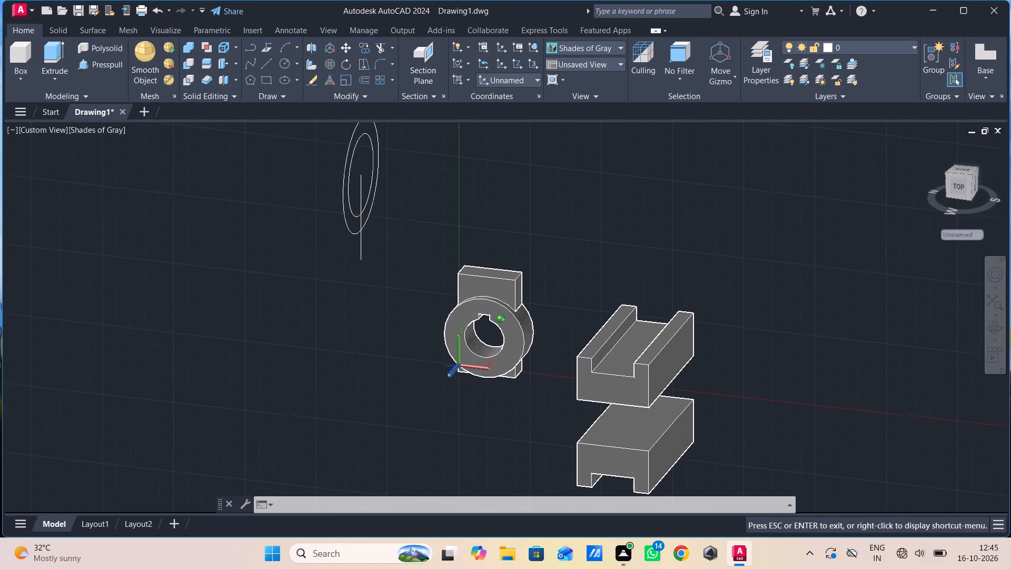
shift+middle_drag(559, 433, 551, 415)
scroll(538, 389, up, 2)
middle_drag(532, 378, 496, 395)
shift+middle_drag(520, 386, 464, 404)
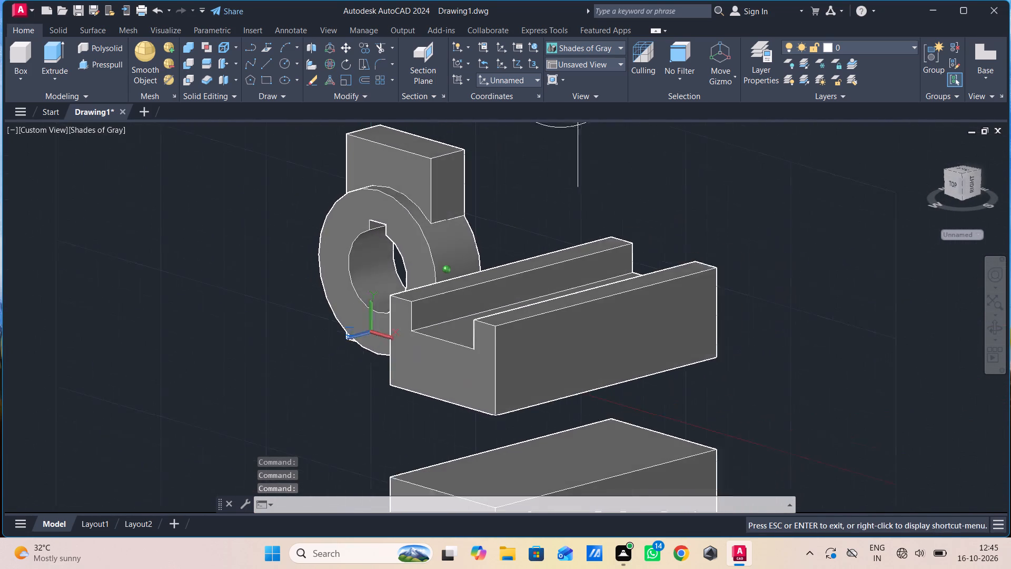
shift+middle_drag(464, 404, 463, 404)
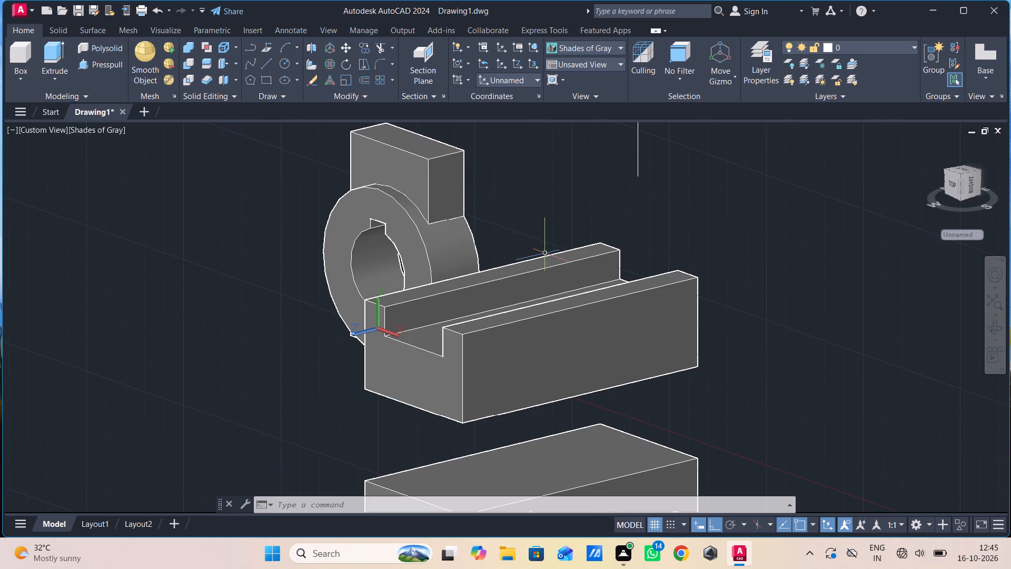
middle_drag(557, 217, 523, 239)
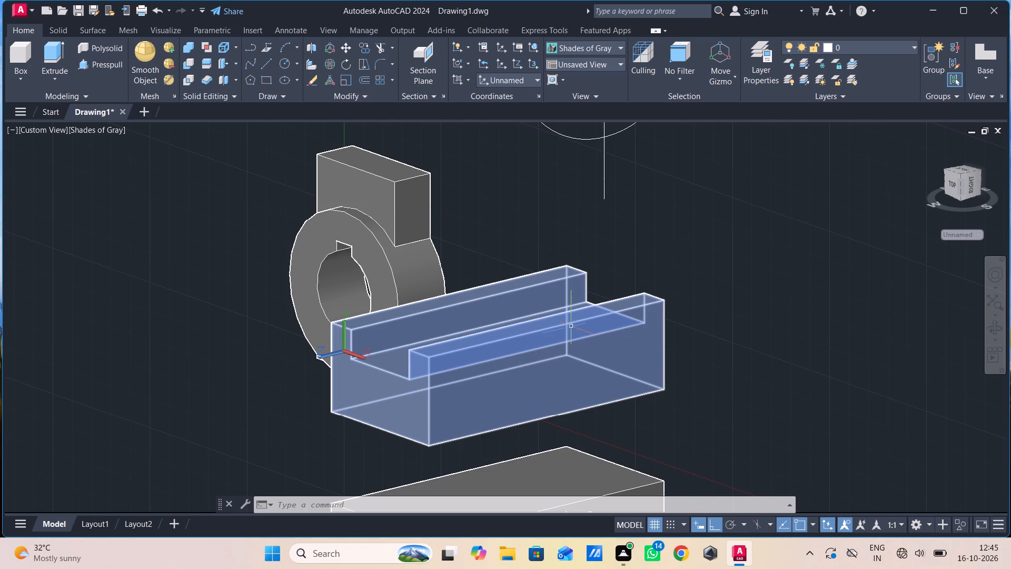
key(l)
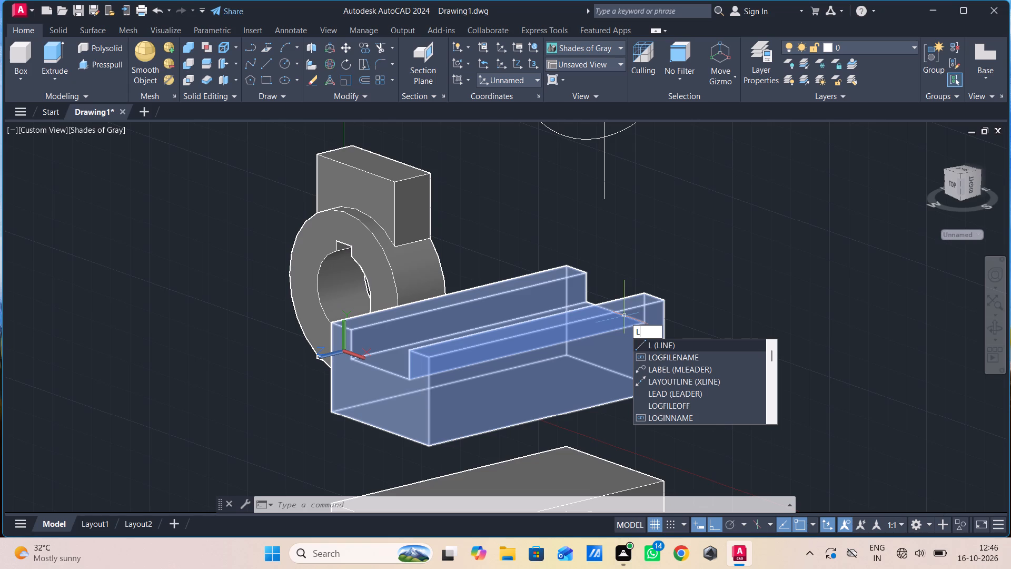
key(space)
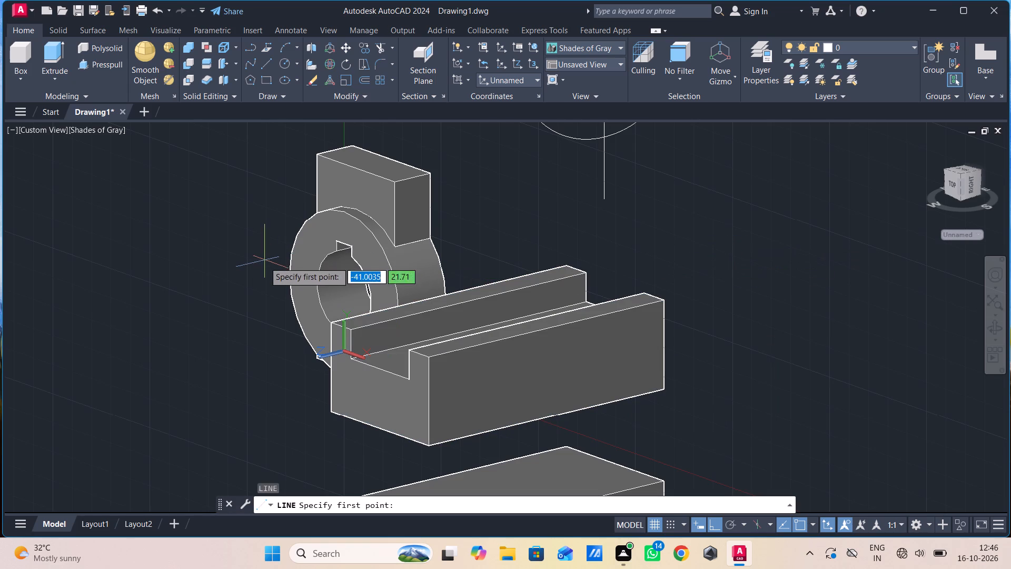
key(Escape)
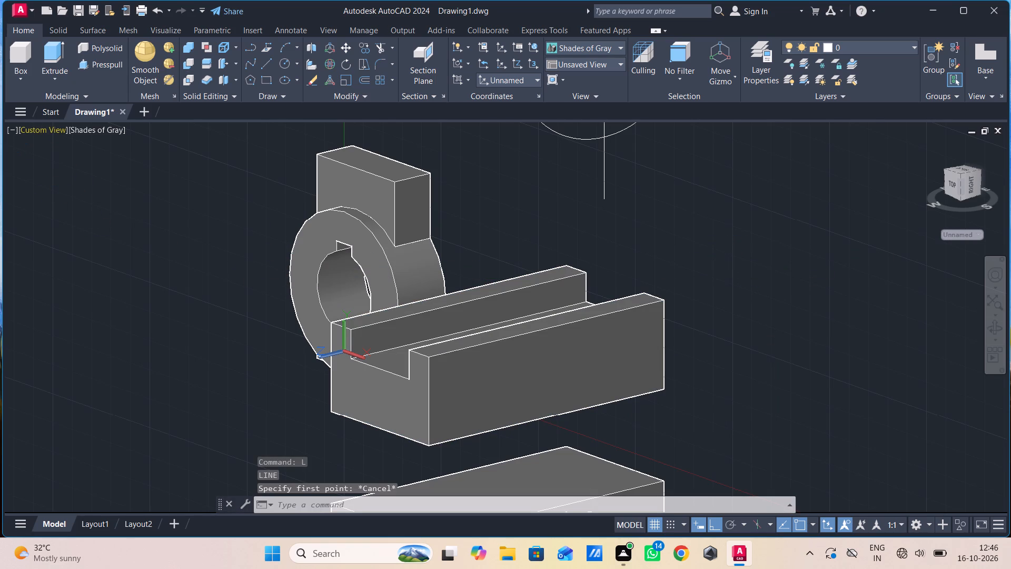
Switch to the Left view and start a line in the empty space to the left of the keyway ring.
click(38, 127)
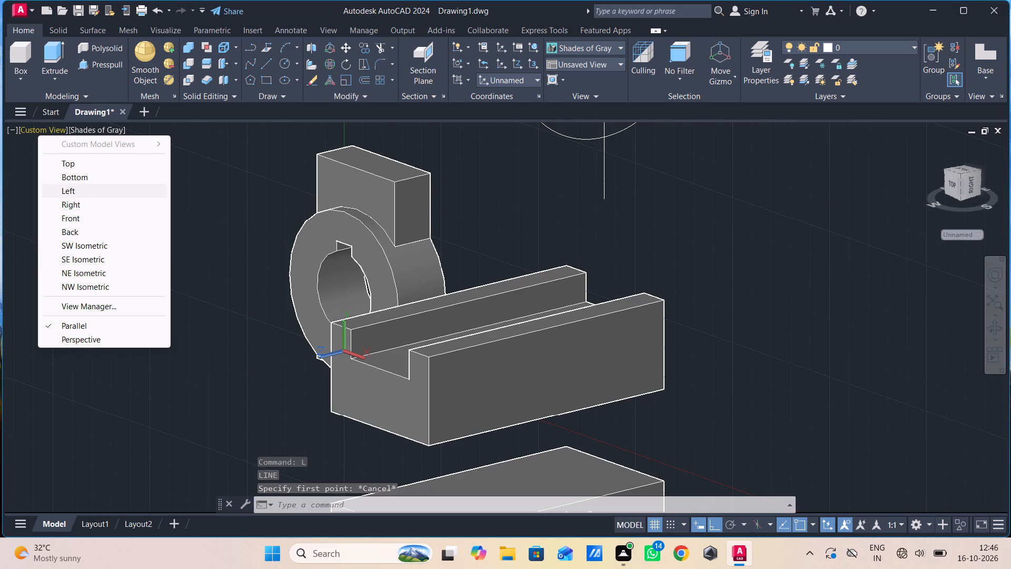
click(73, 192)
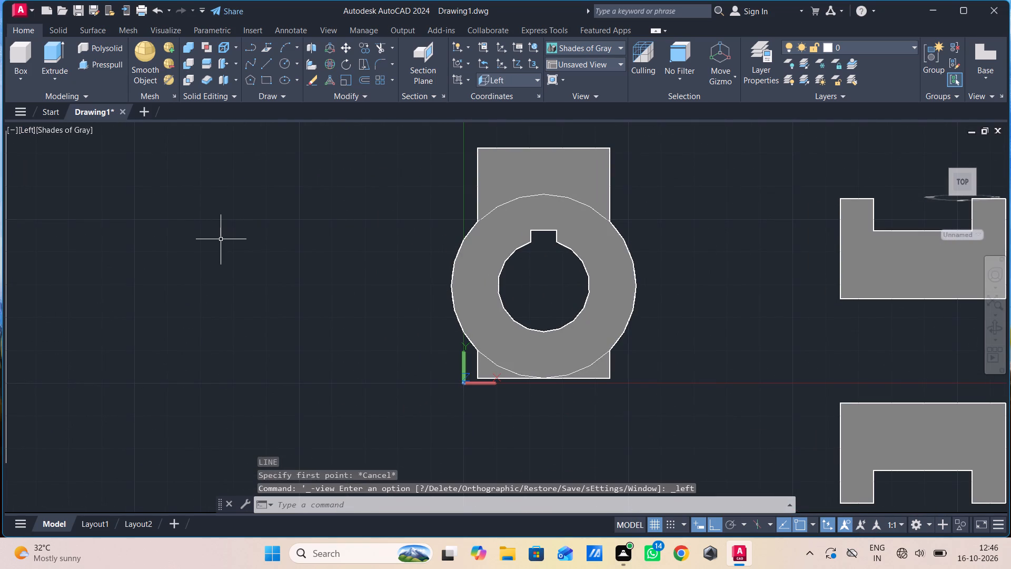
key(l)
key(space)
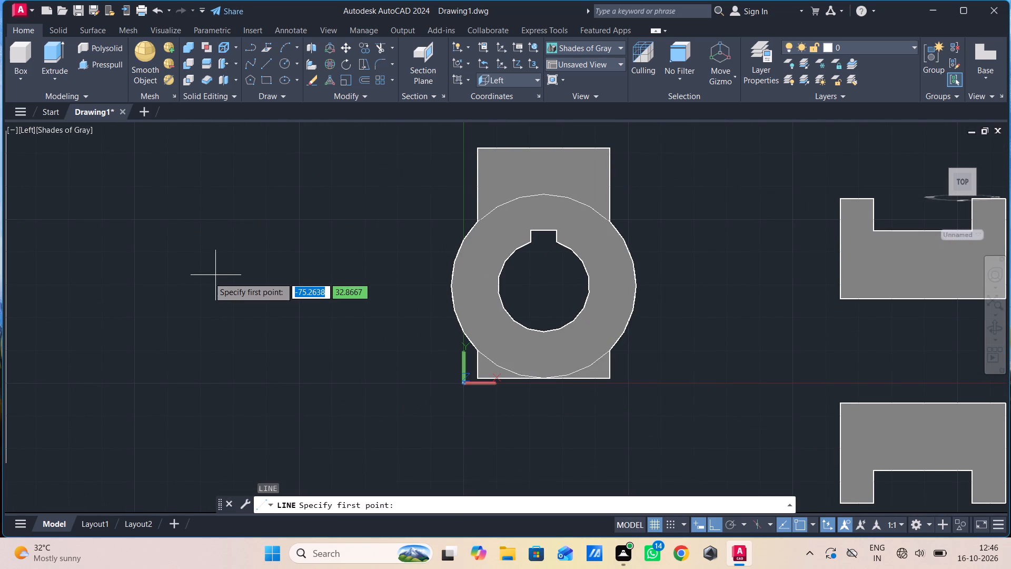
click(178, 284)
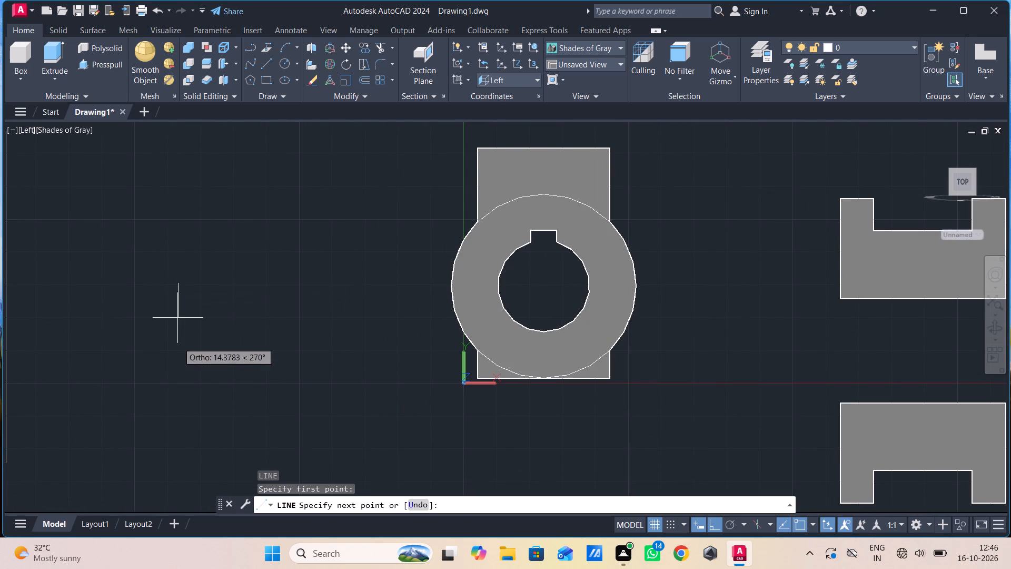
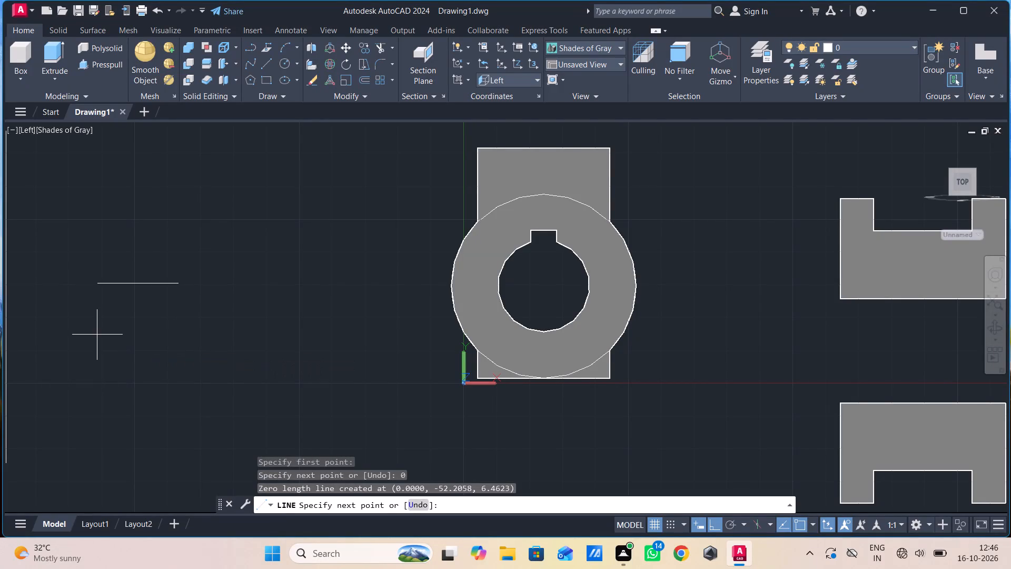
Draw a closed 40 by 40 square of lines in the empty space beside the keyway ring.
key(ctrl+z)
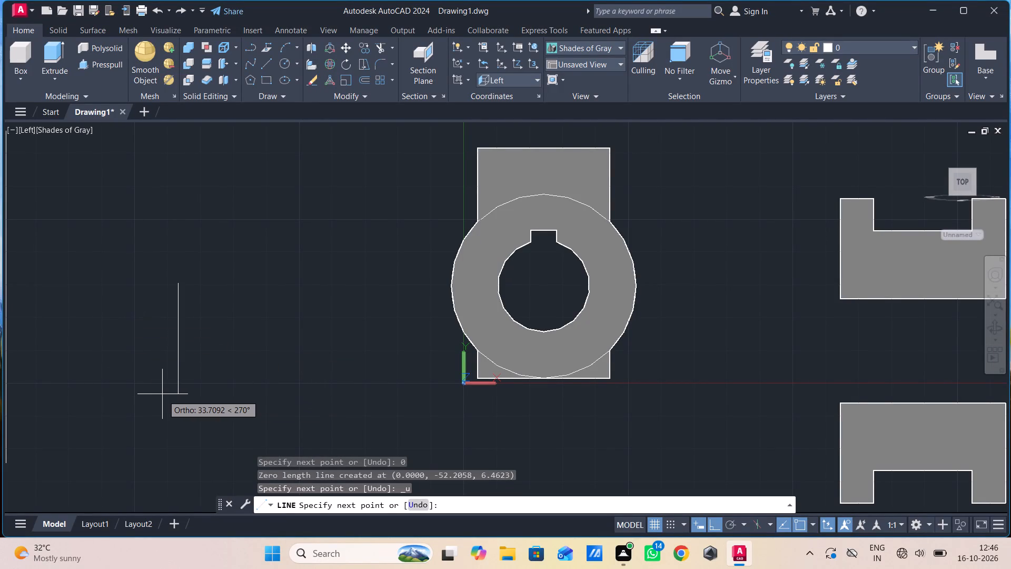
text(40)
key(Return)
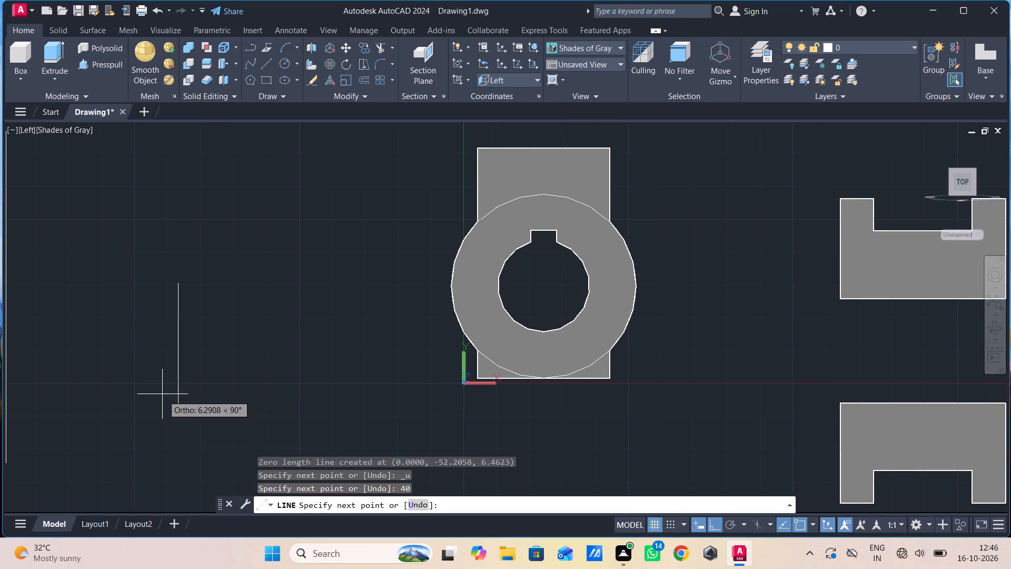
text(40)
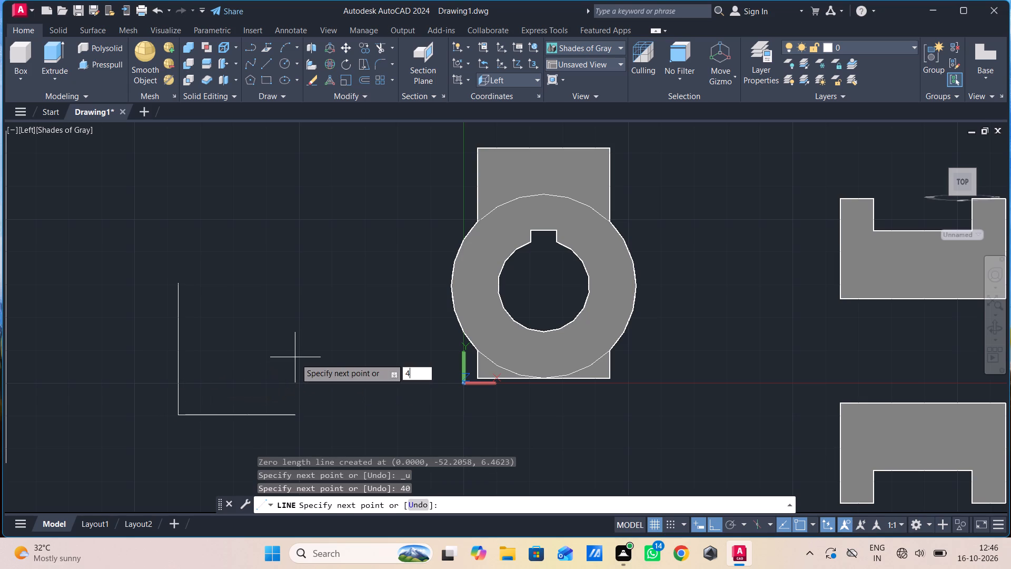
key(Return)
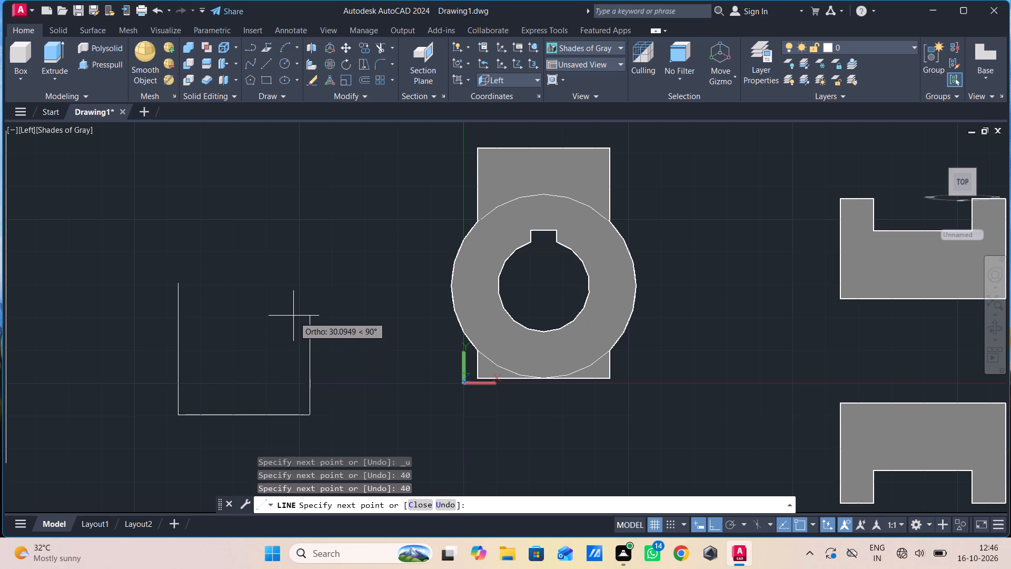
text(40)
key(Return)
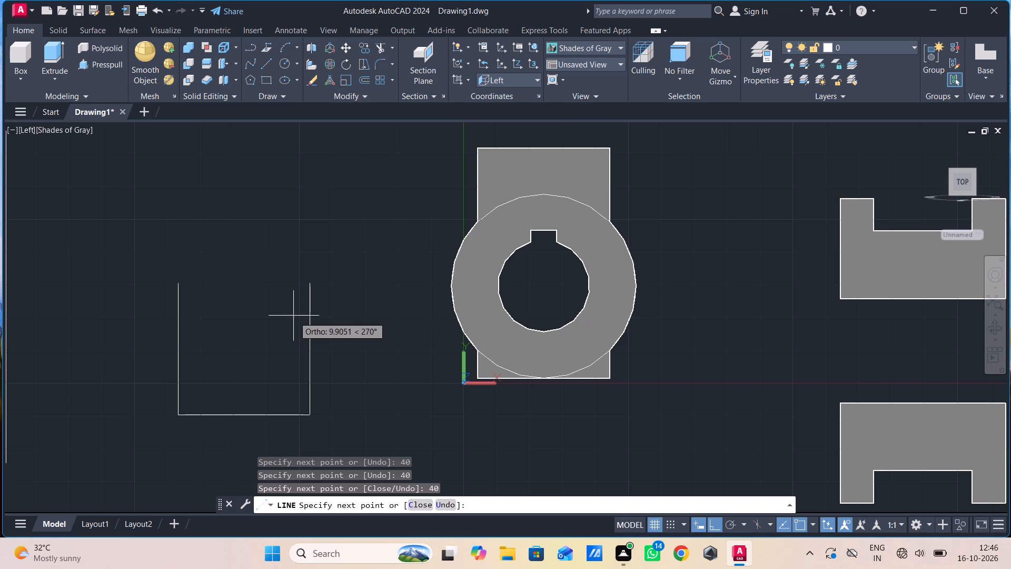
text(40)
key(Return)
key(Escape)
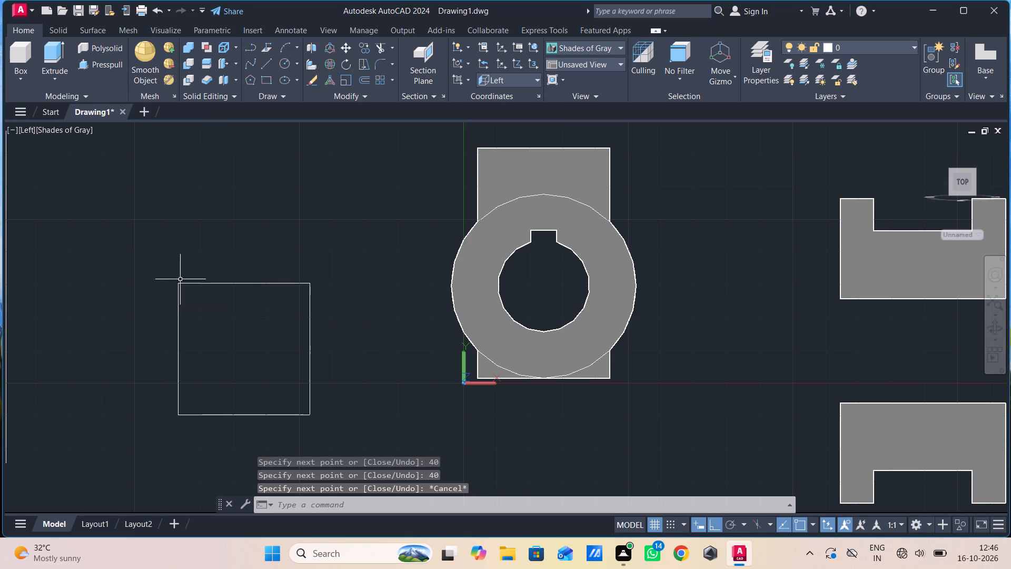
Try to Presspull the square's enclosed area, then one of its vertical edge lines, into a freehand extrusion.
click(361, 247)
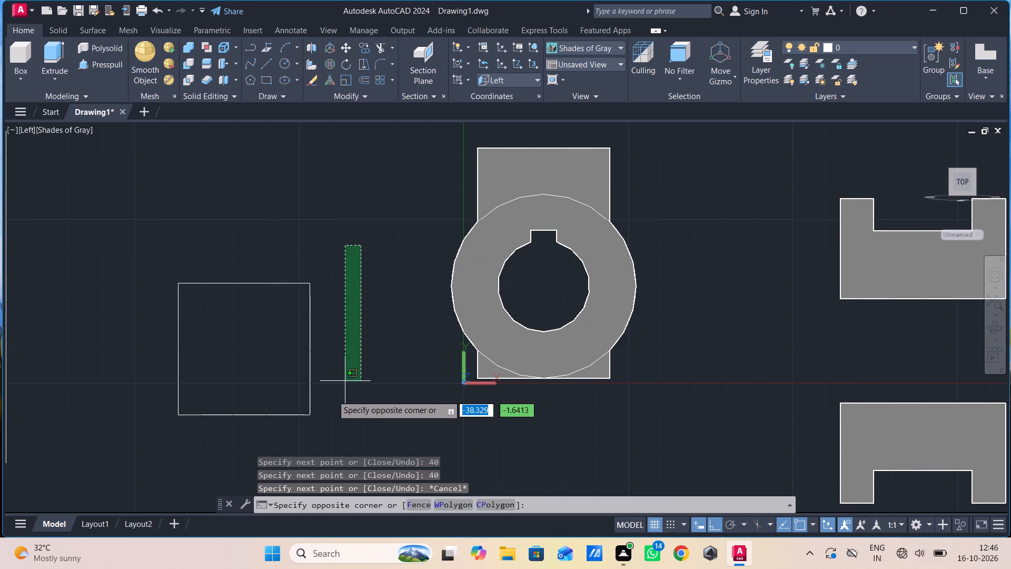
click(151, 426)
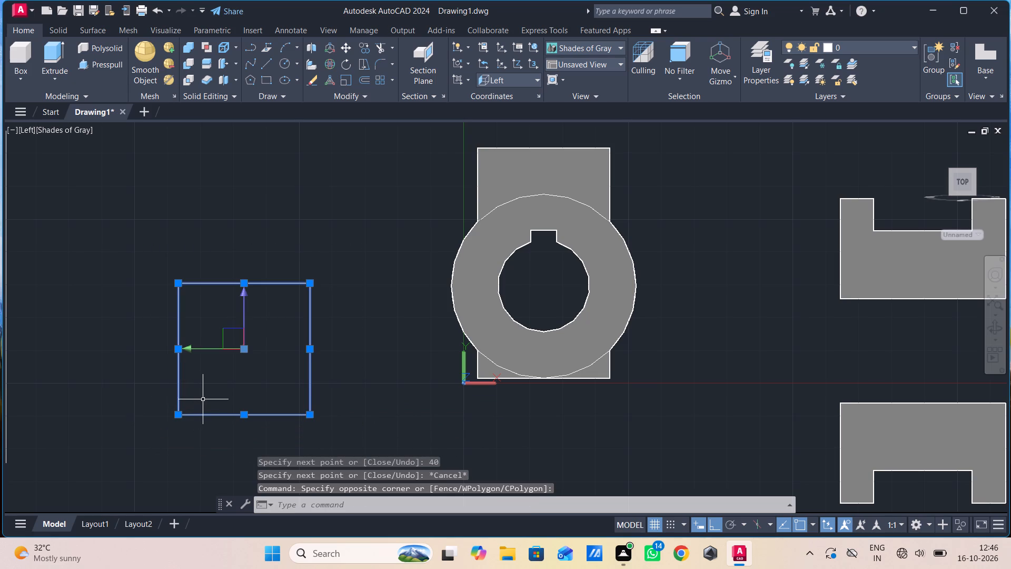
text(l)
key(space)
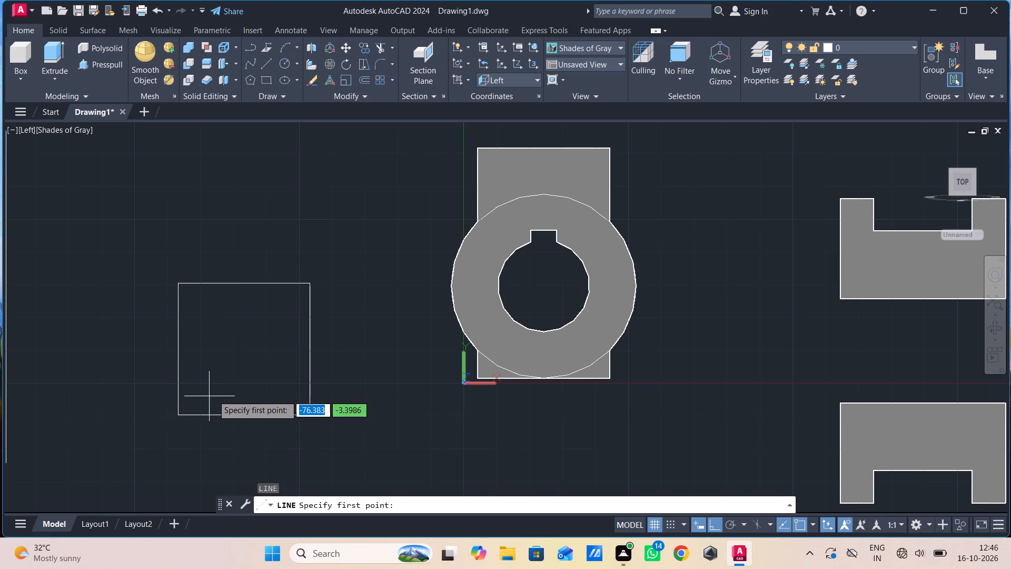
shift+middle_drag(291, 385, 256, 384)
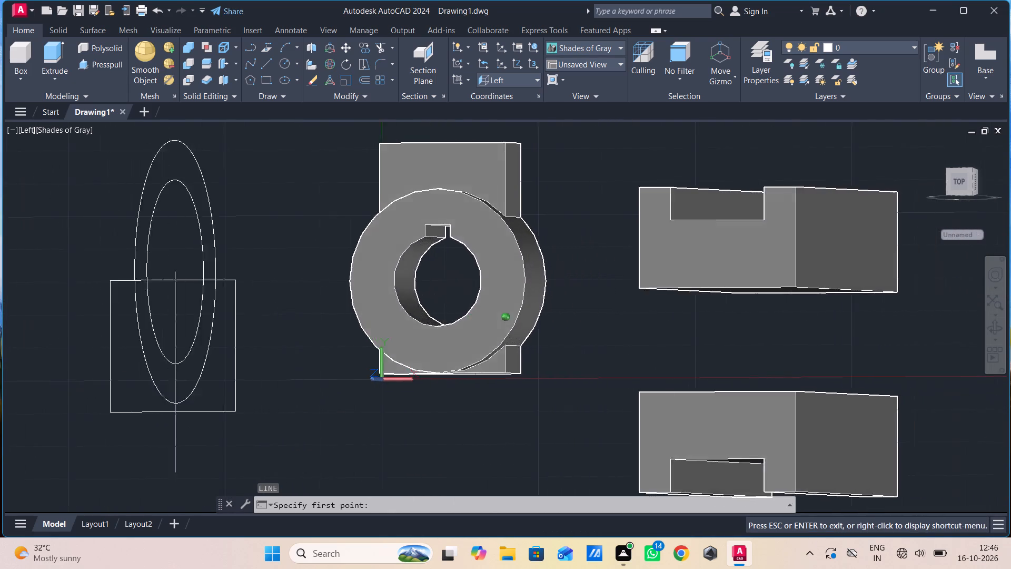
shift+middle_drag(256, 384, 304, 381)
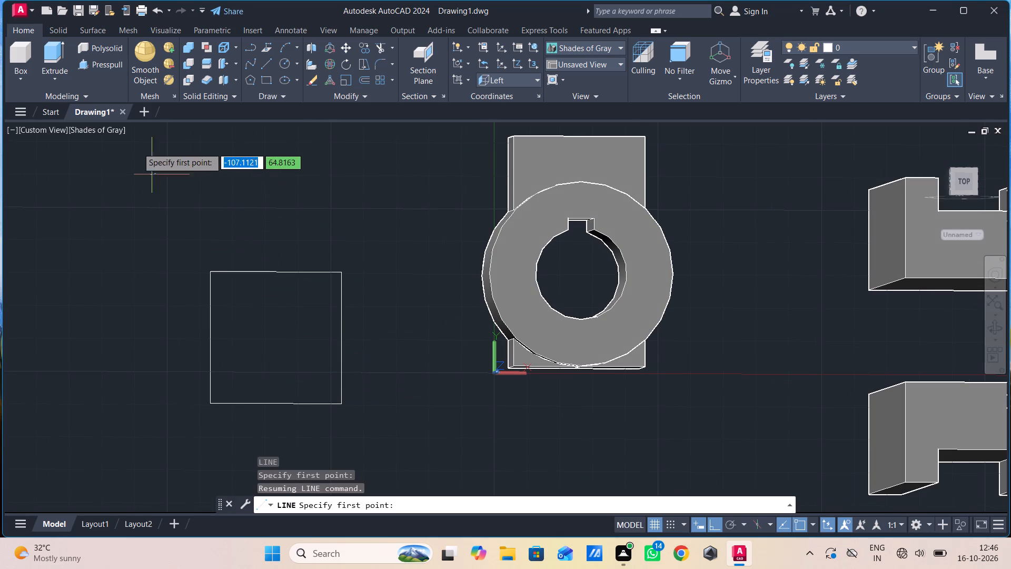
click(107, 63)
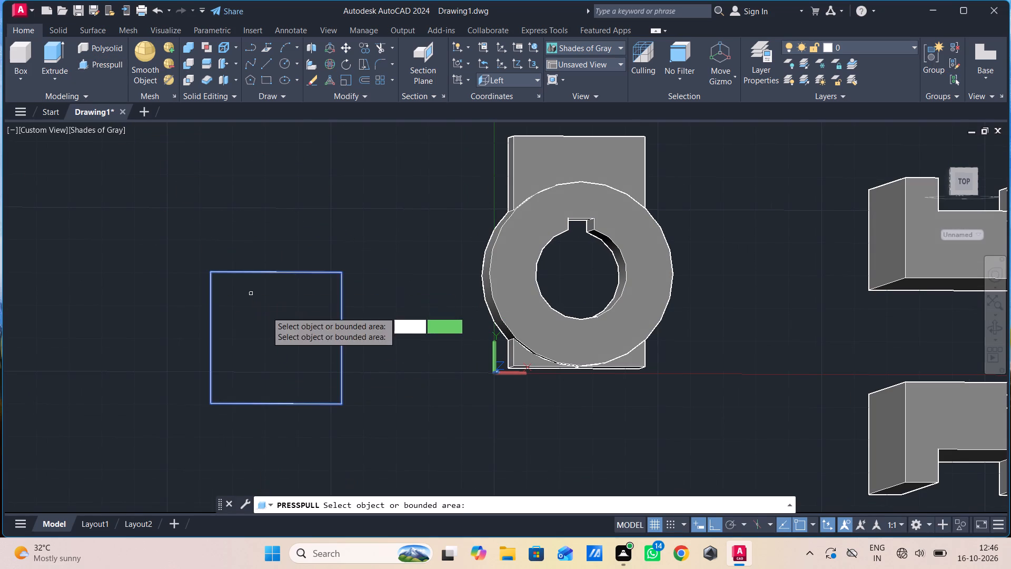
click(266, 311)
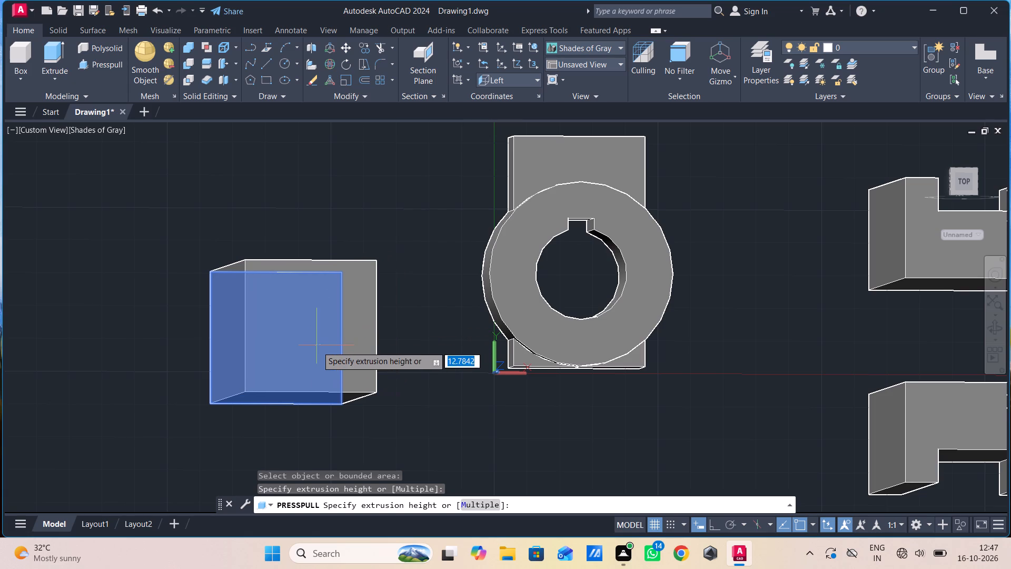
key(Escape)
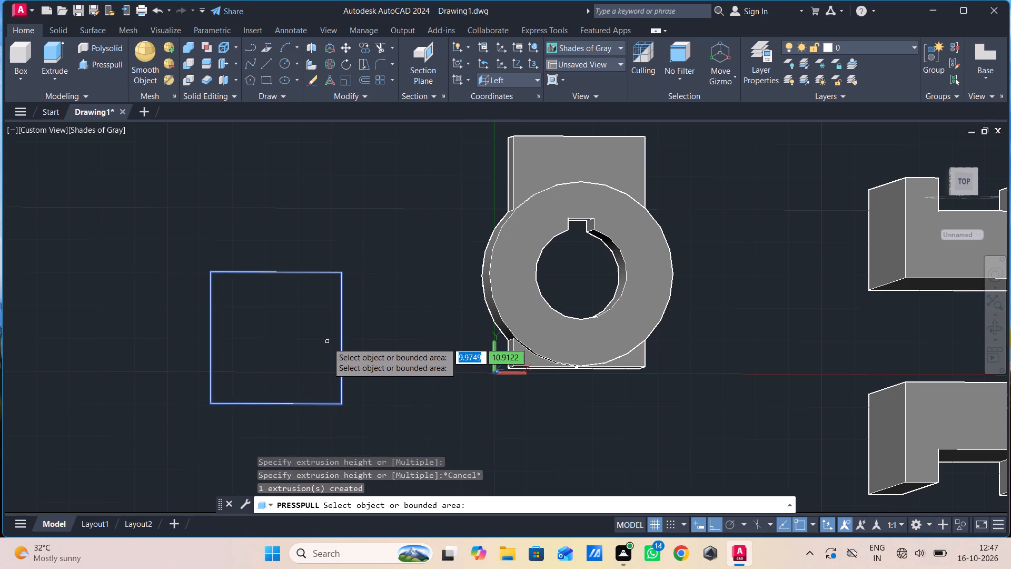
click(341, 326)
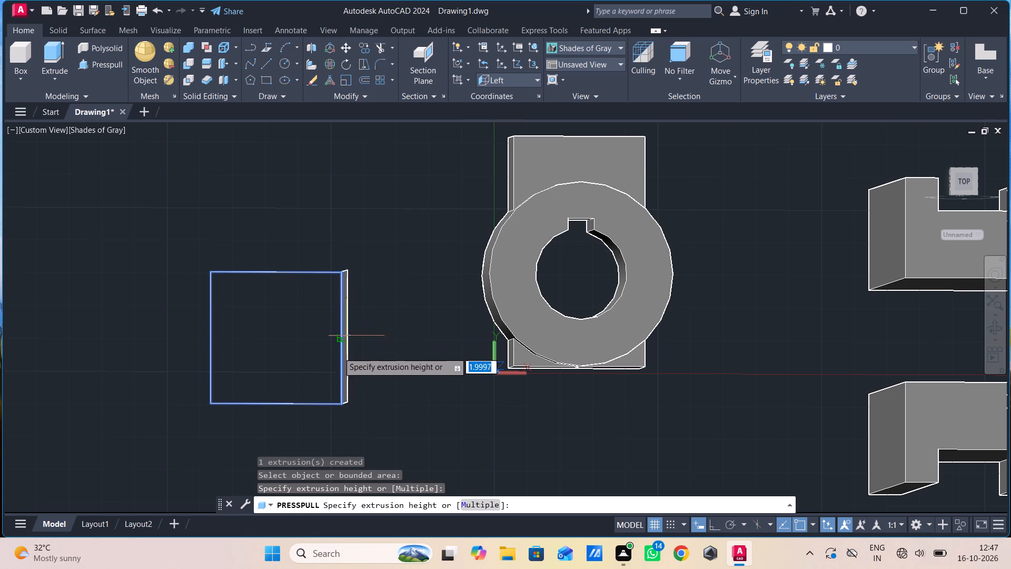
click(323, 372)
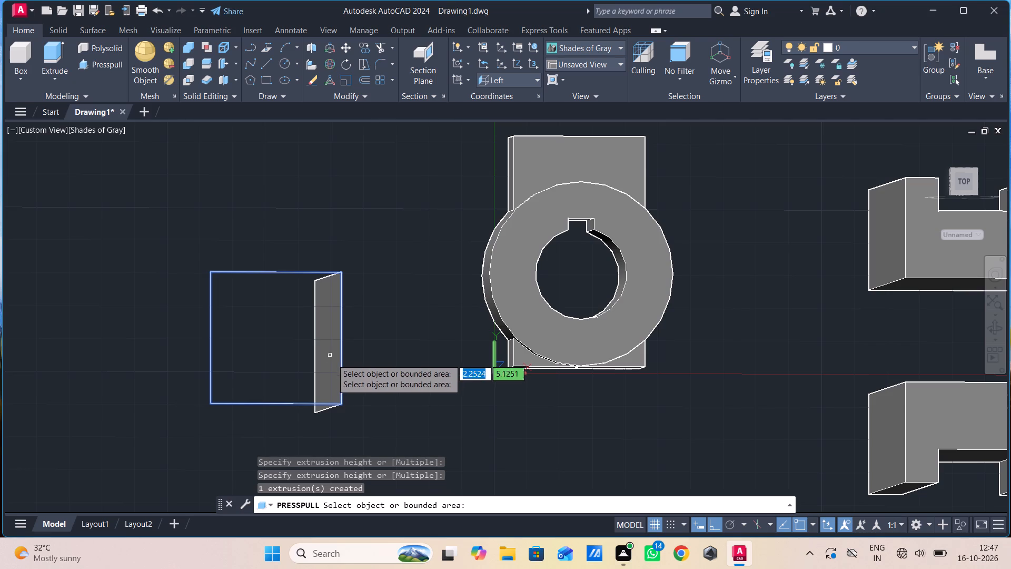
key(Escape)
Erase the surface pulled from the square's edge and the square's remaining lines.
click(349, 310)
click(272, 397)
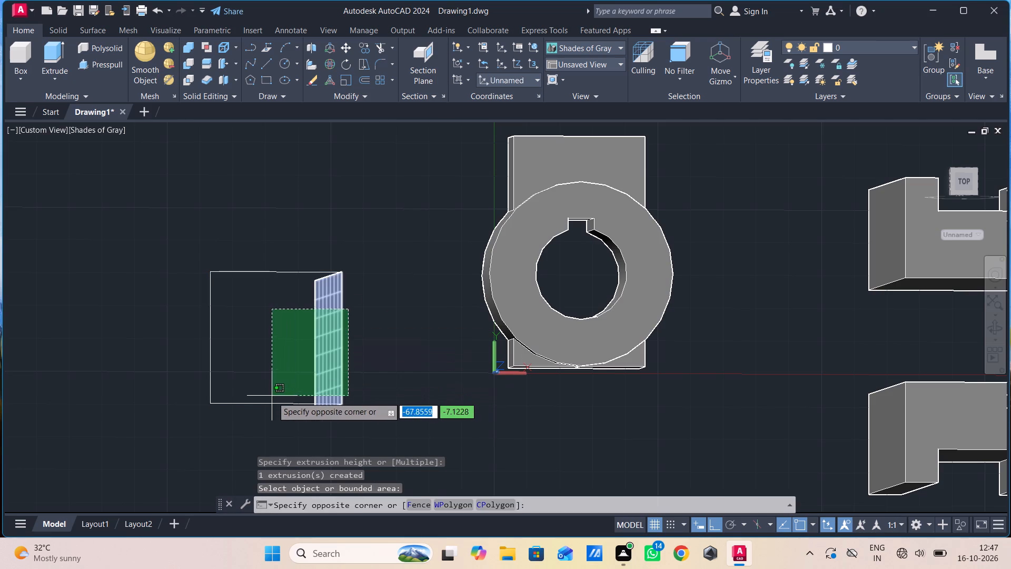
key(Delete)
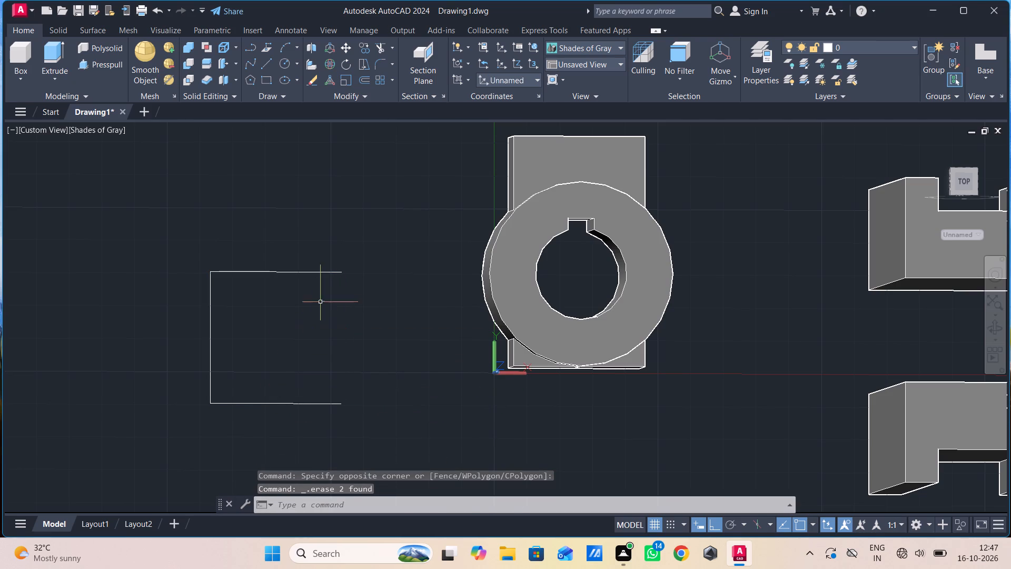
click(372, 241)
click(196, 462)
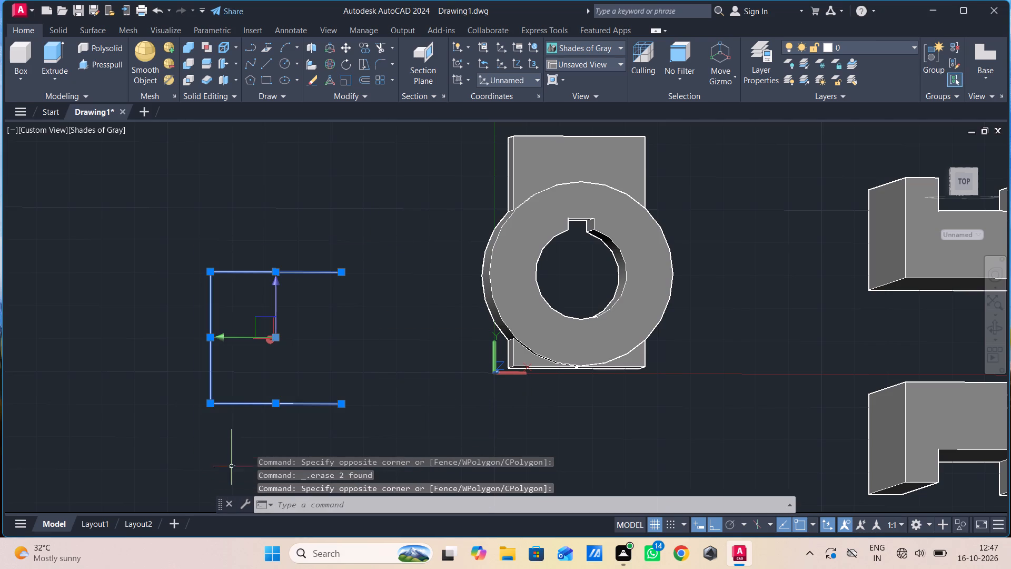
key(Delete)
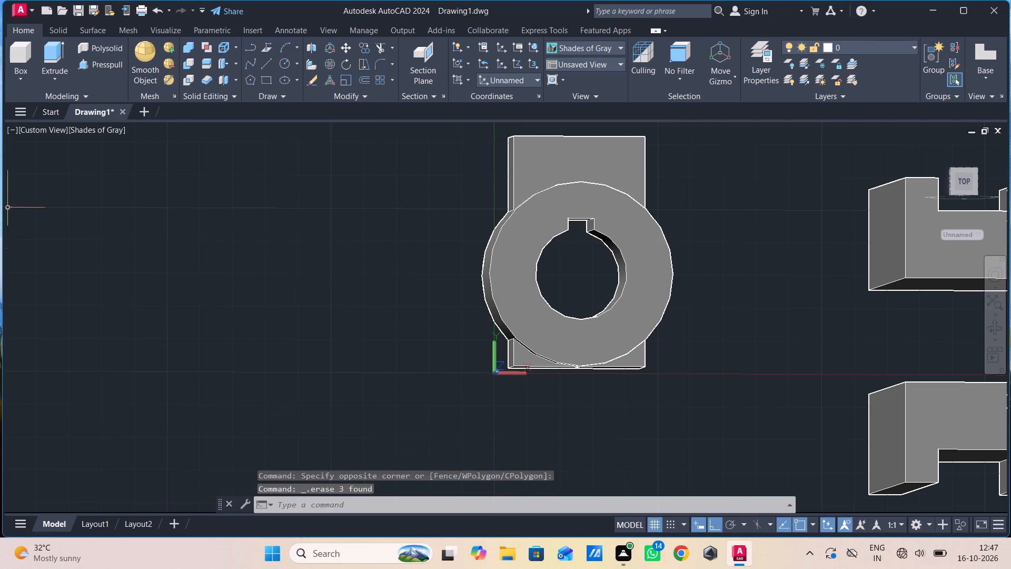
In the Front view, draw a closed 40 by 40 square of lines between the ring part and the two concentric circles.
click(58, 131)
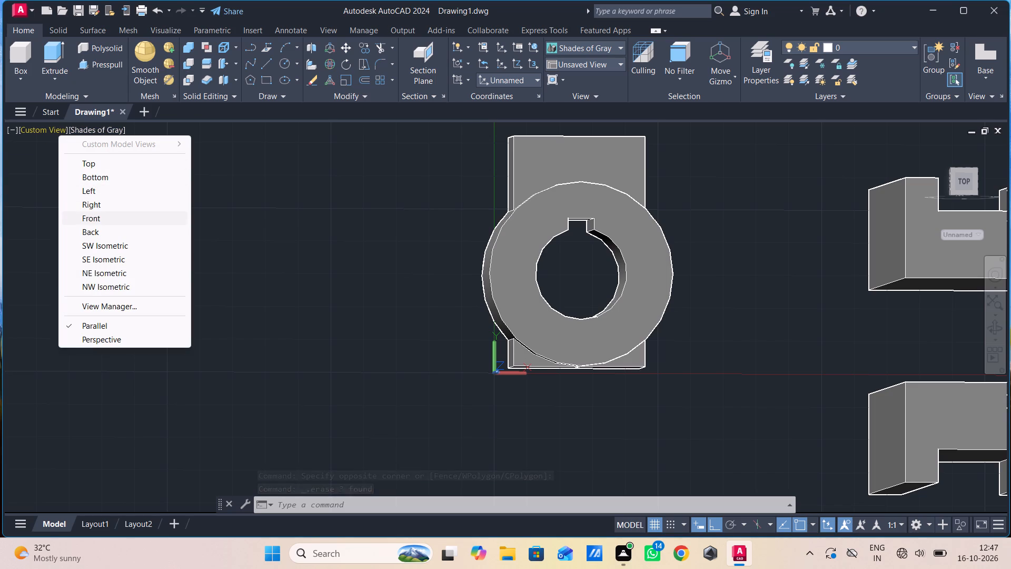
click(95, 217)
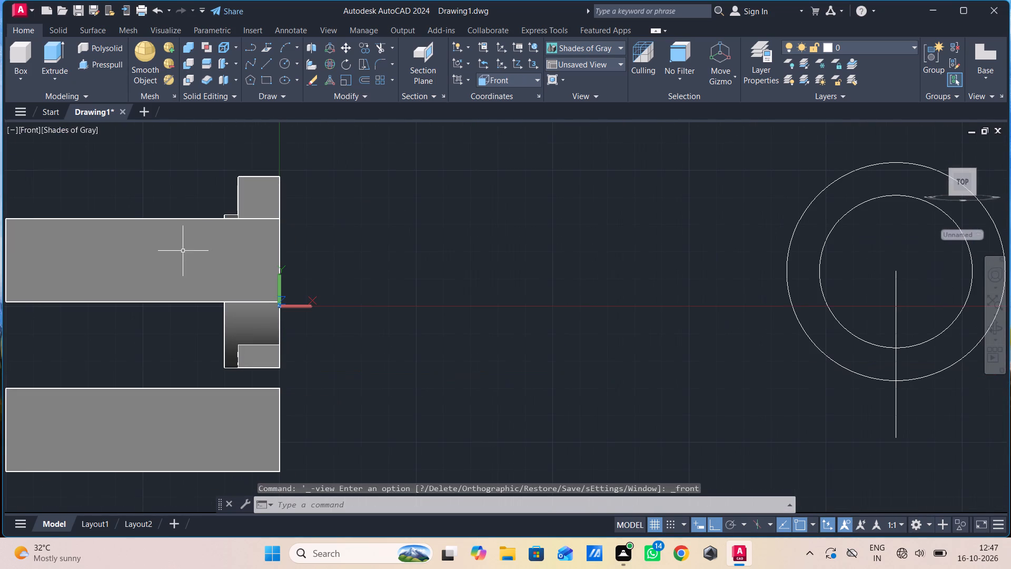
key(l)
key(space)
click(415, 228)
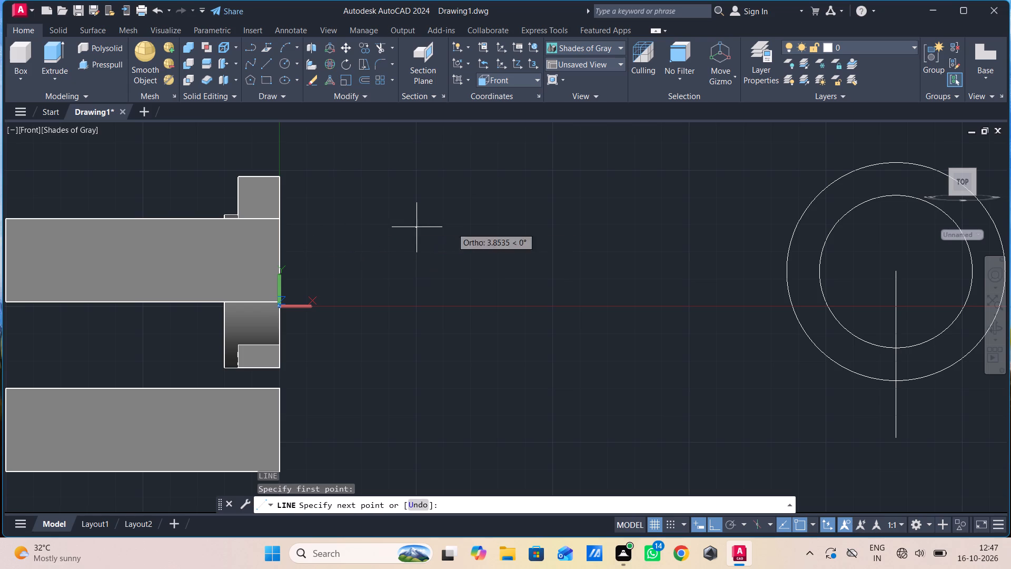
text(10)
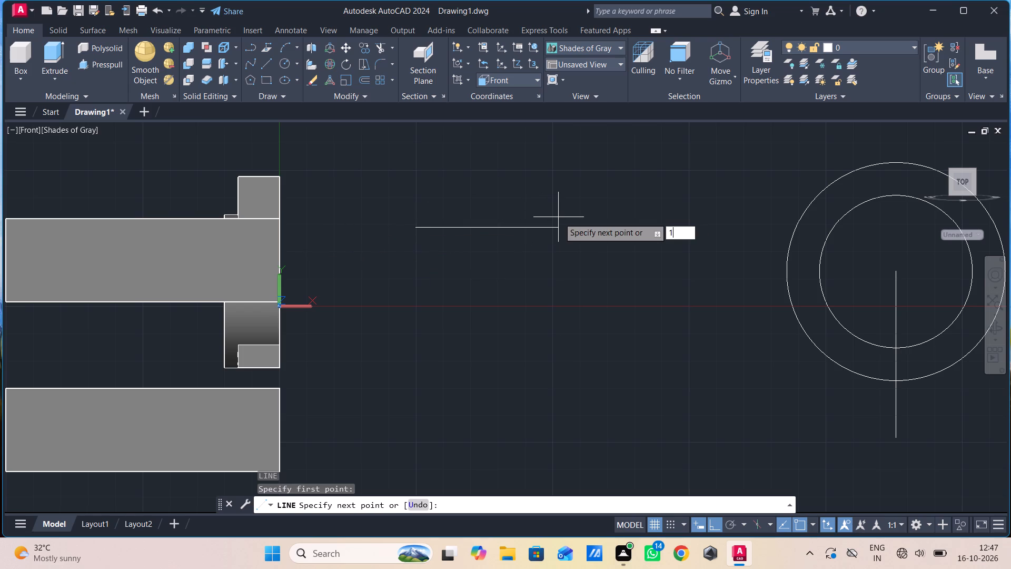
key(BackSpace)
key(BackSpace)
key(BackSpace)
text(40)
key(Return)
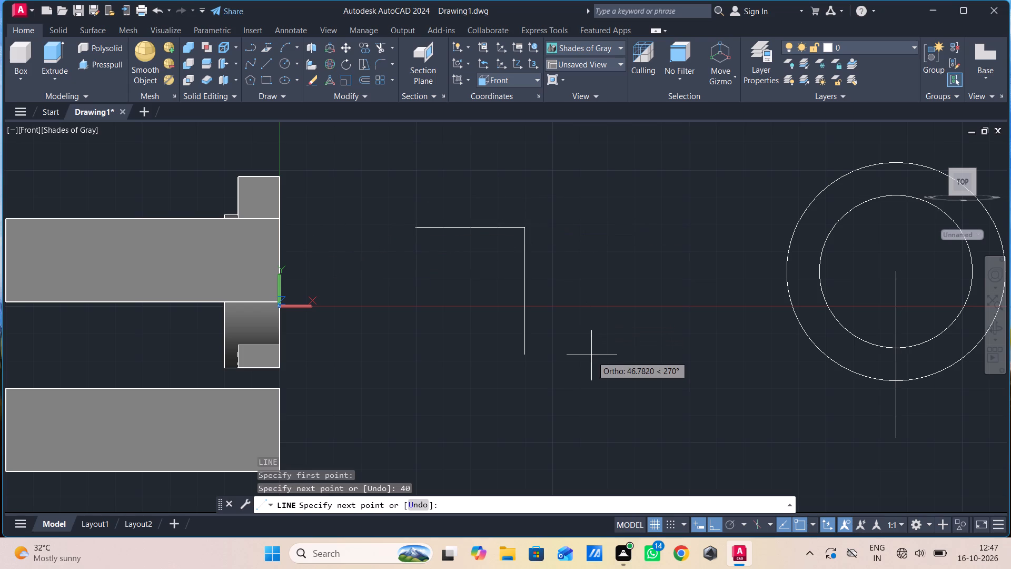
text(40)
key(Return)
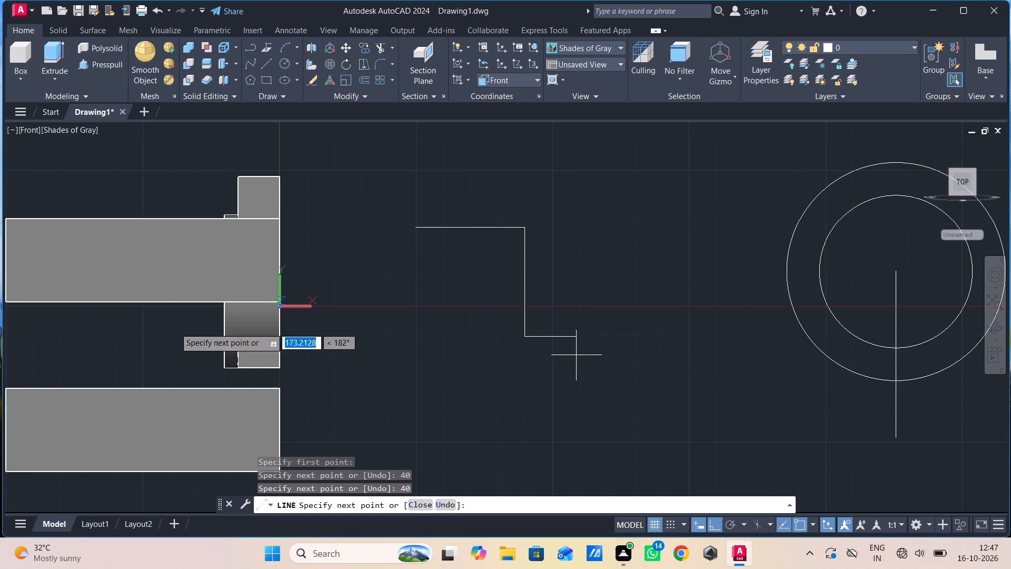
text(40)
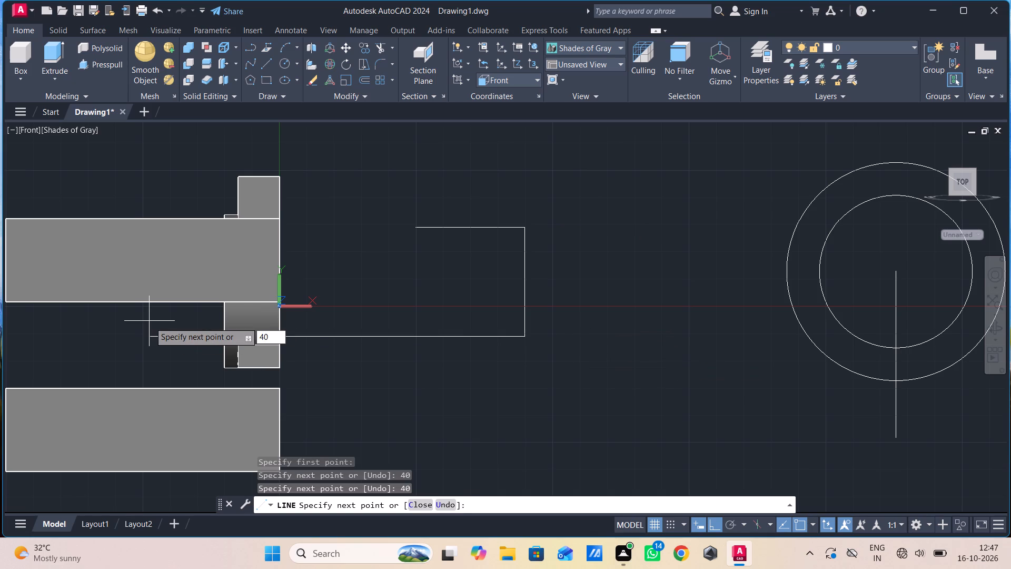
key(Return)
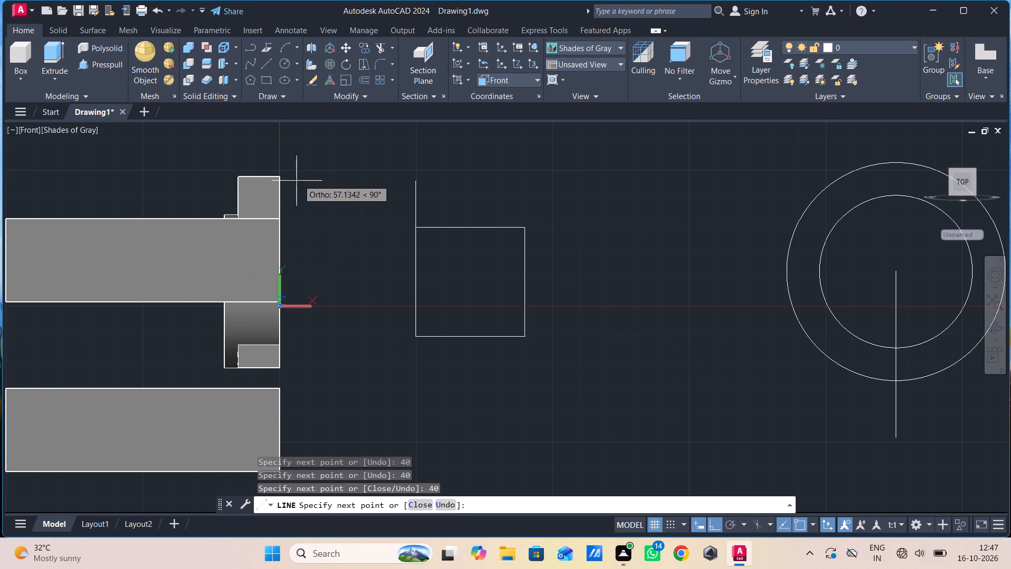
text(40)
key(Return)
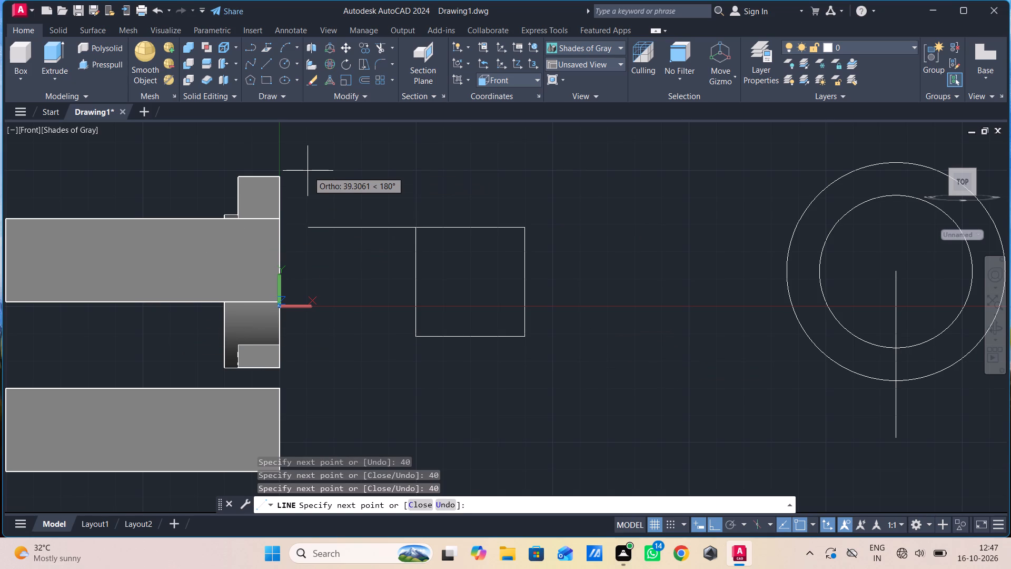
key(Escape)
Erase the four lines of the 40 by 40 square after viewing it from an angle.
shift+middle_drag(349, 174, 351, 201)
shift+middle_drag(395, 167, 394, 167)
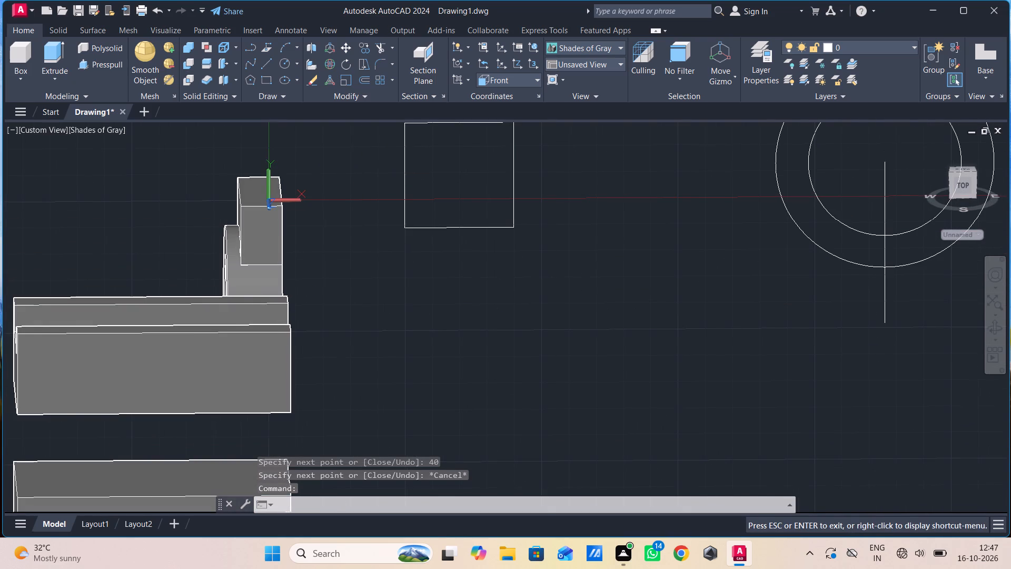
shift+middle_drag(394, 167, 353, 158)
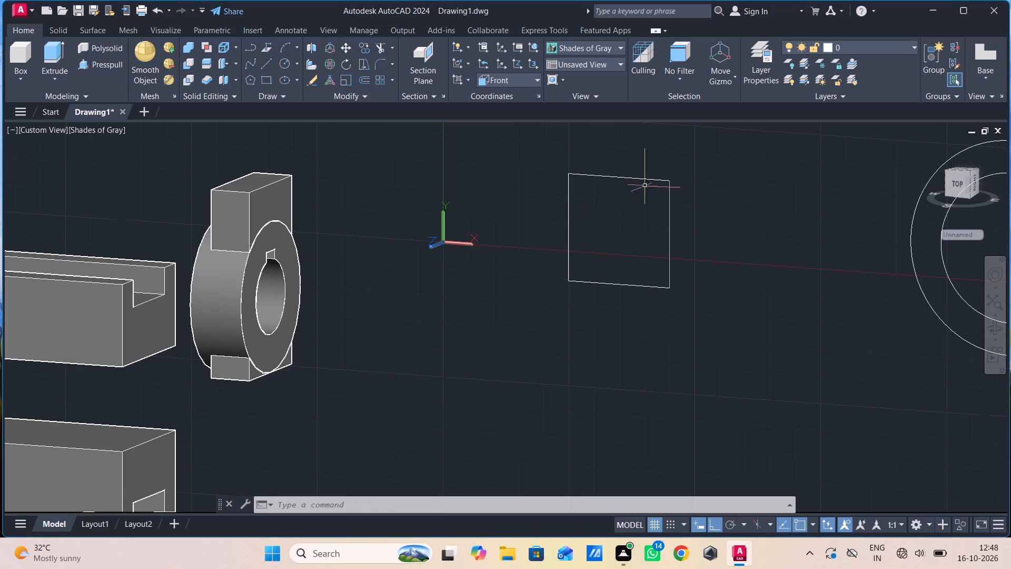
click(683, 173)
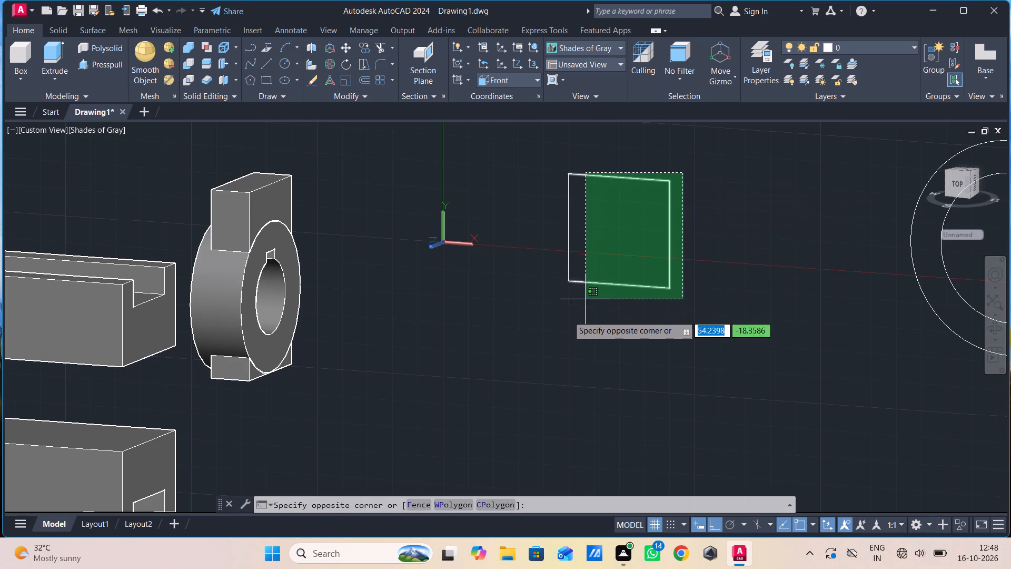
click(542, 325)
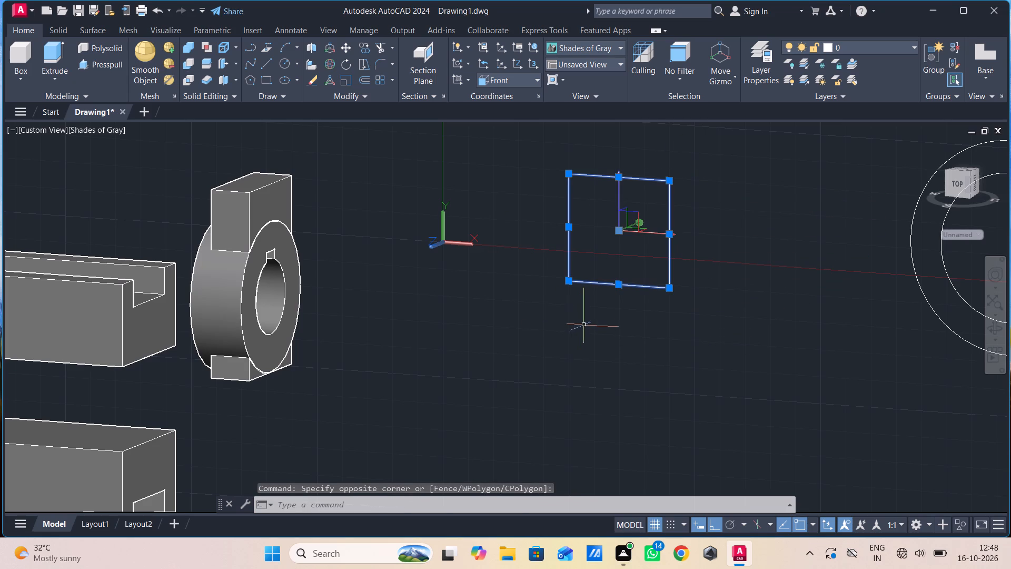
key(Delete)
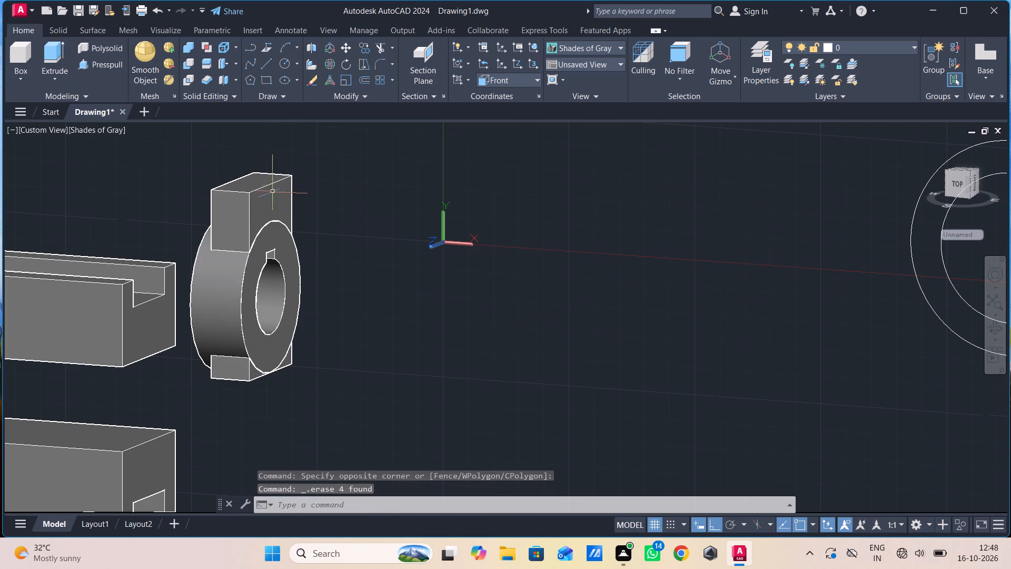
In the Top view, draw a closed 40 by 40 square of lines in the empty area beside the ring part.
click(26, 129)
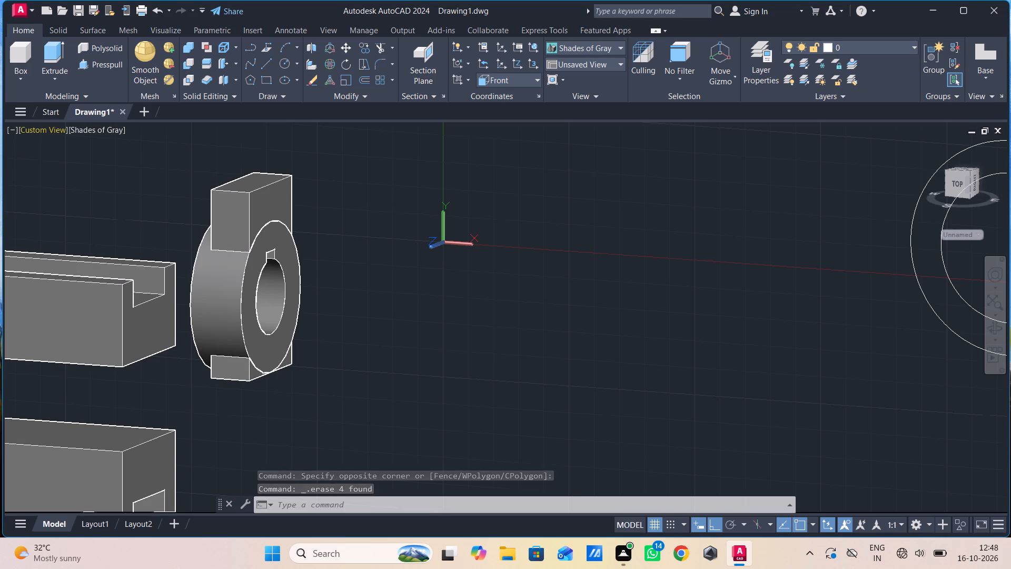
click(57, 164)
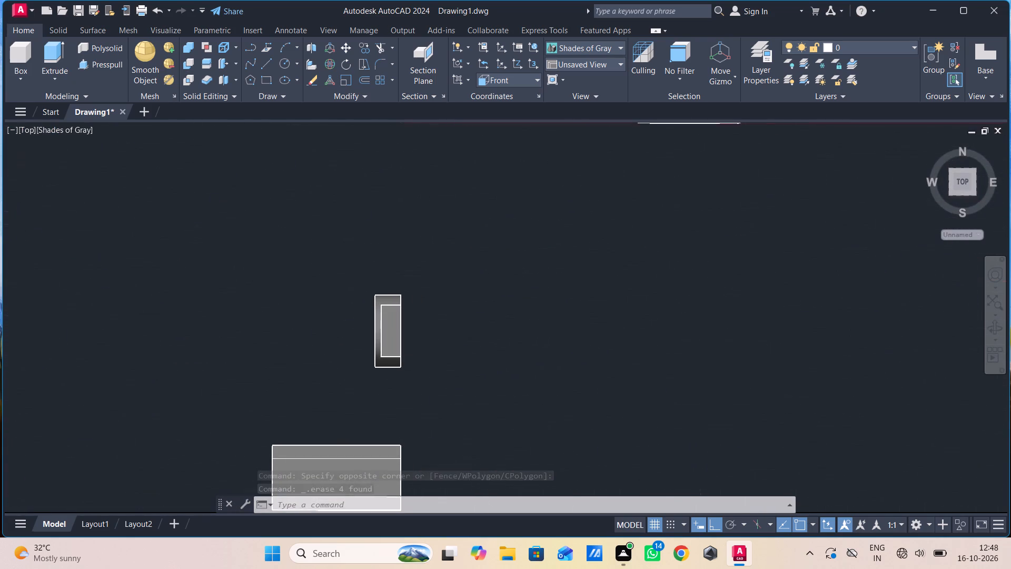
middle_drag(316, 248, 286, 239)
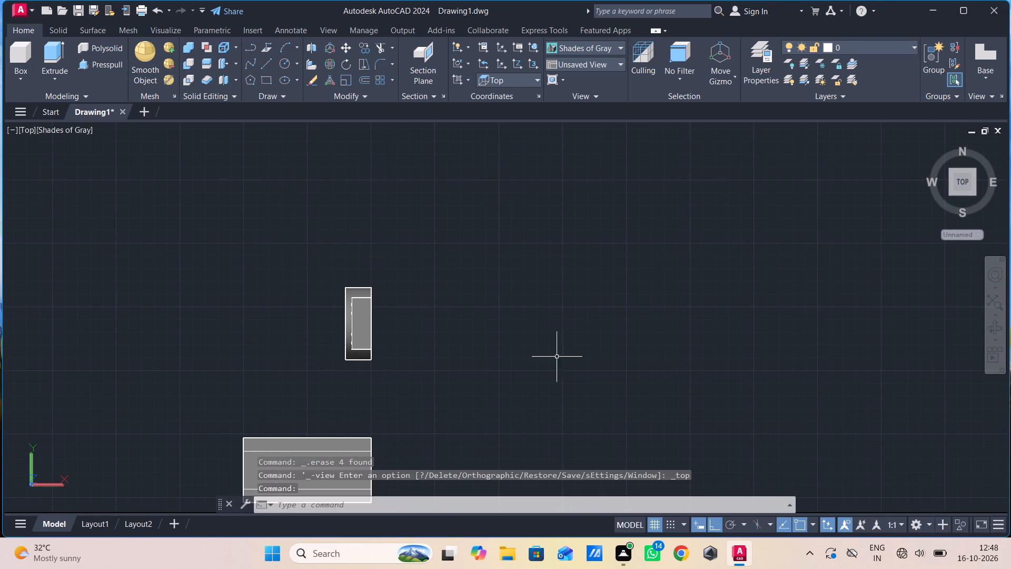
text(l)
key(space)
click(584, 276)
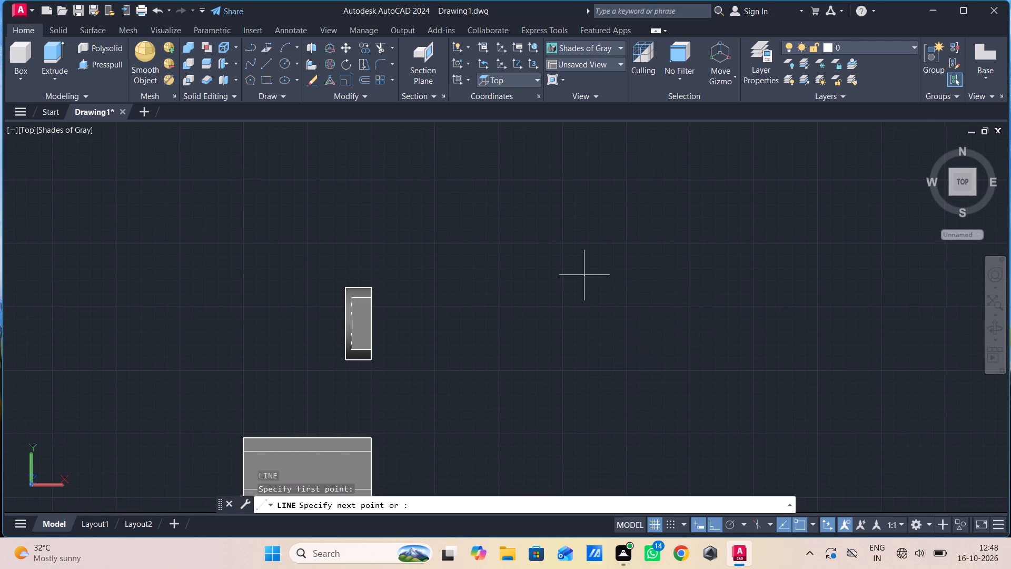
text(40)
key(Return)
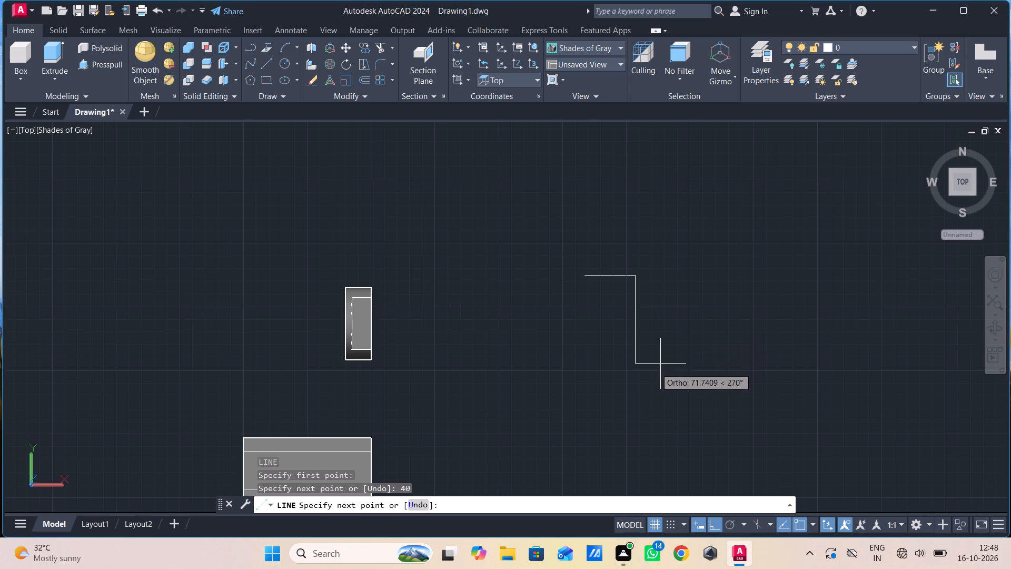
text(40)
key(Return)
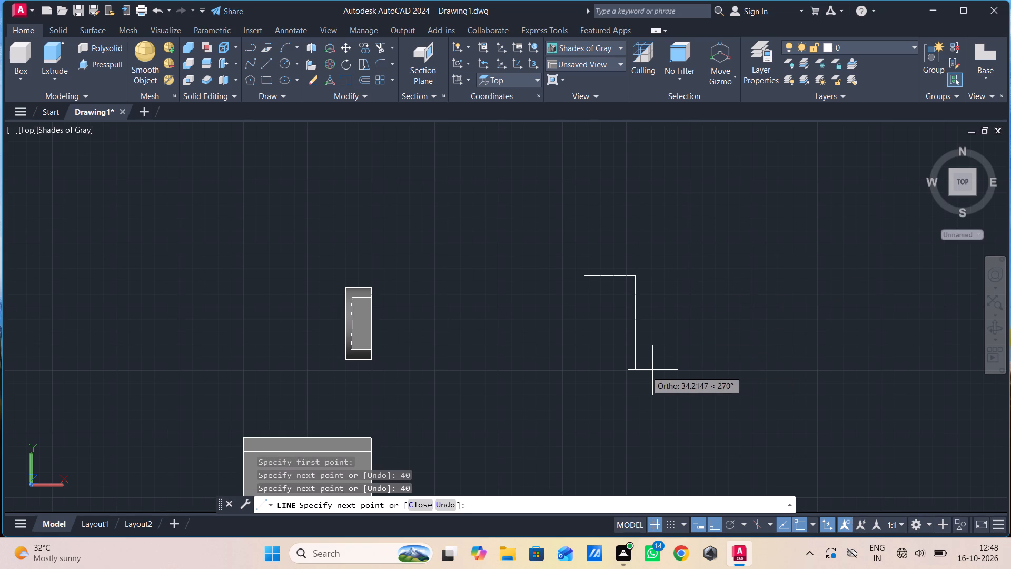
text(40.)
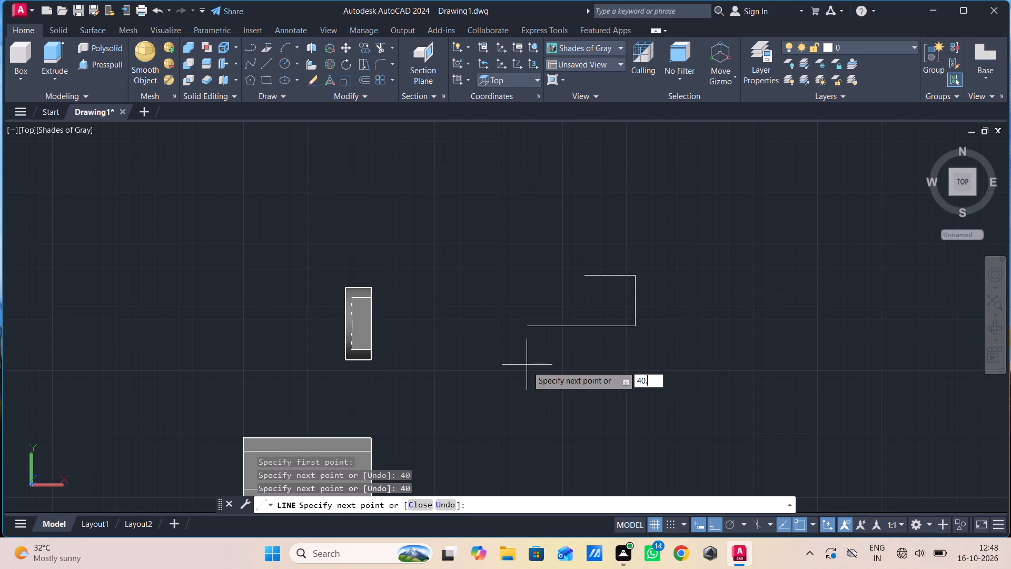
key(BackSpace)
key(Return)
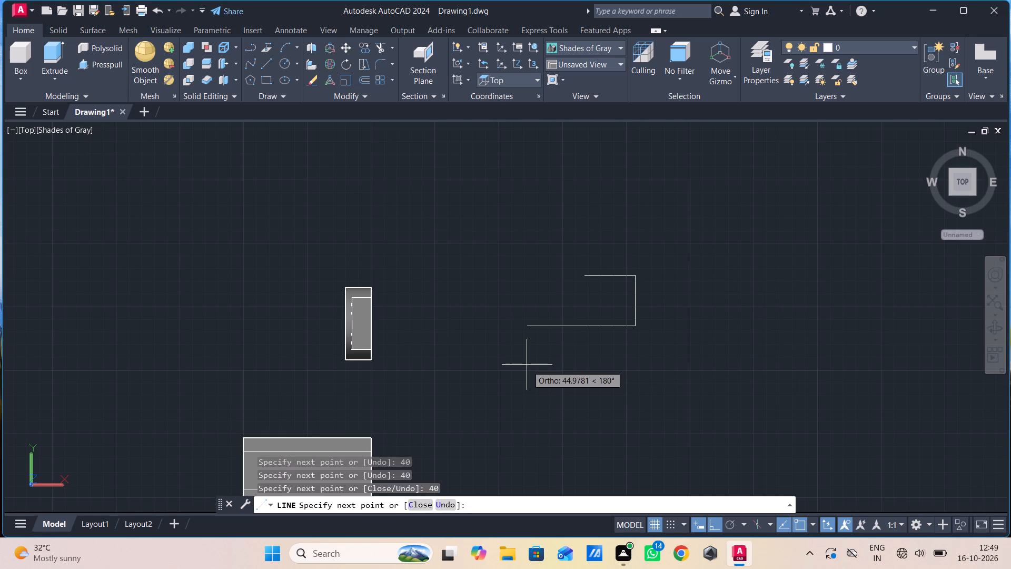
text(40)
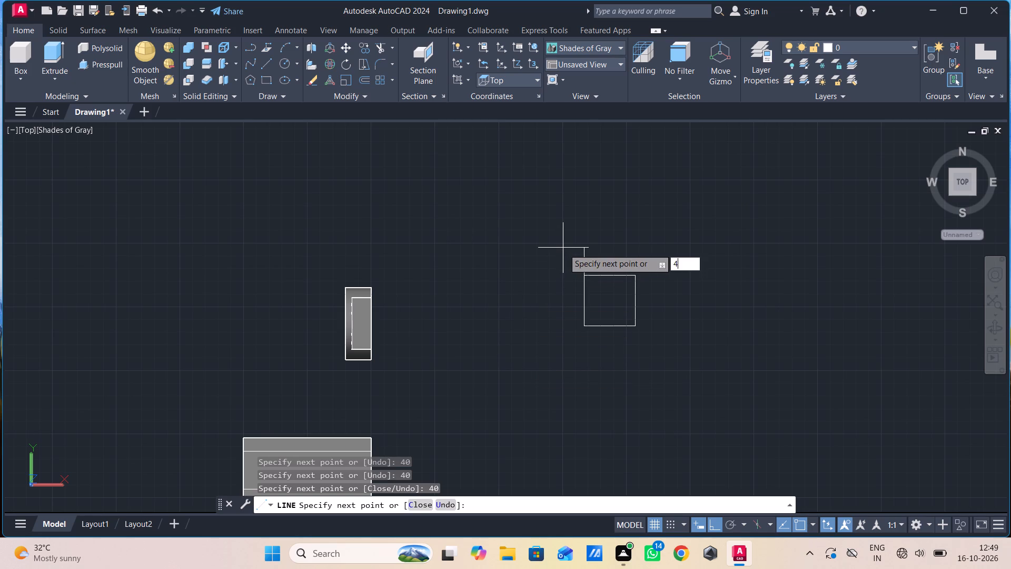
key(Return)
key(Escape)
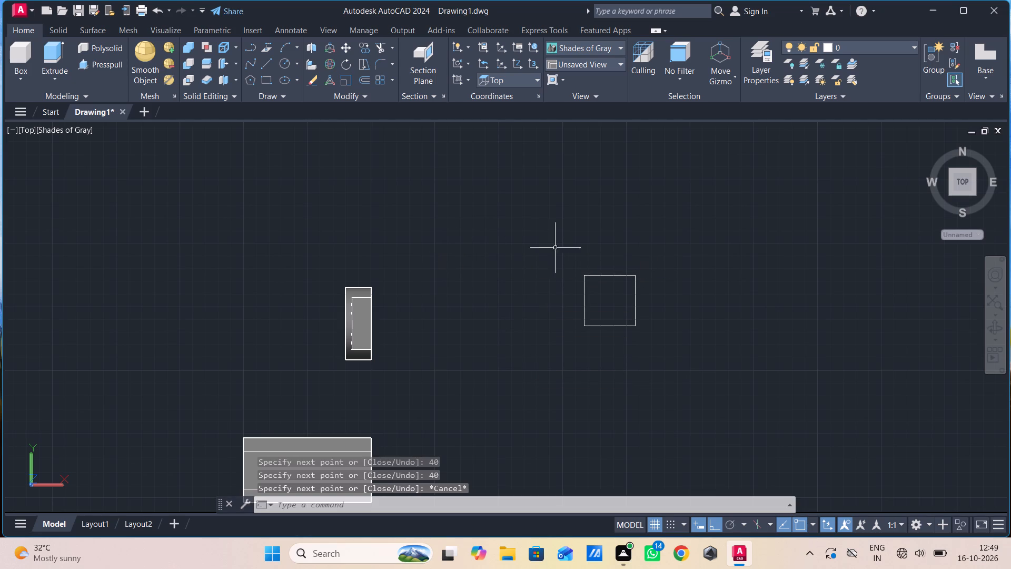
Join the four lines of the 40 by 40 square into a single polyline.
click(714, 238)
click(551, 410)
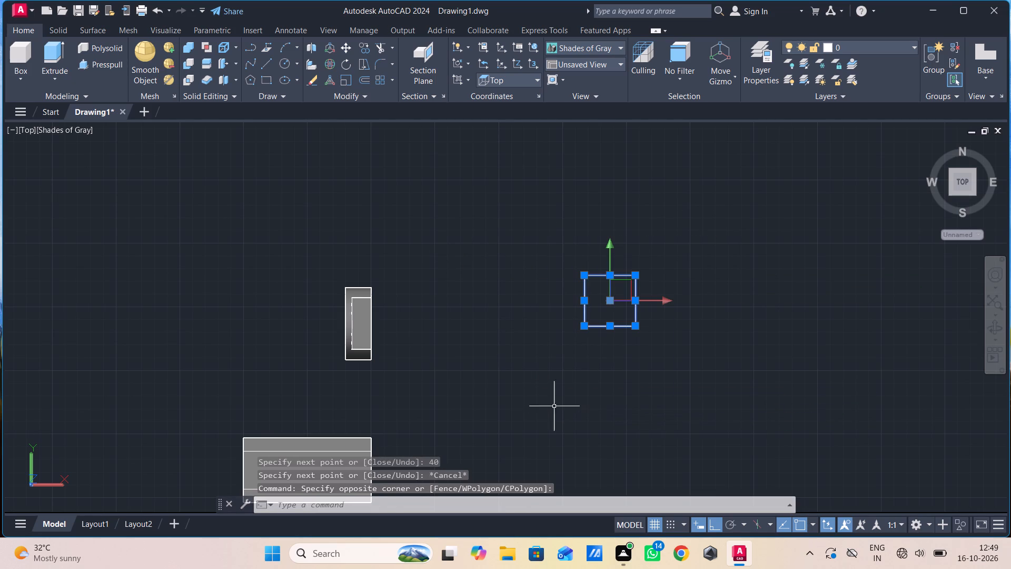
key(j)
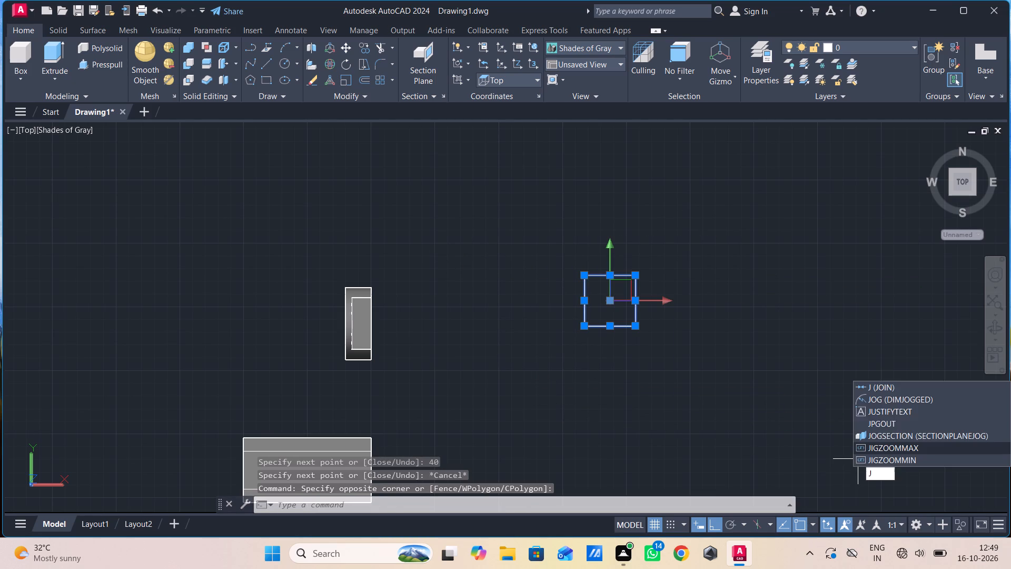
key(Return)
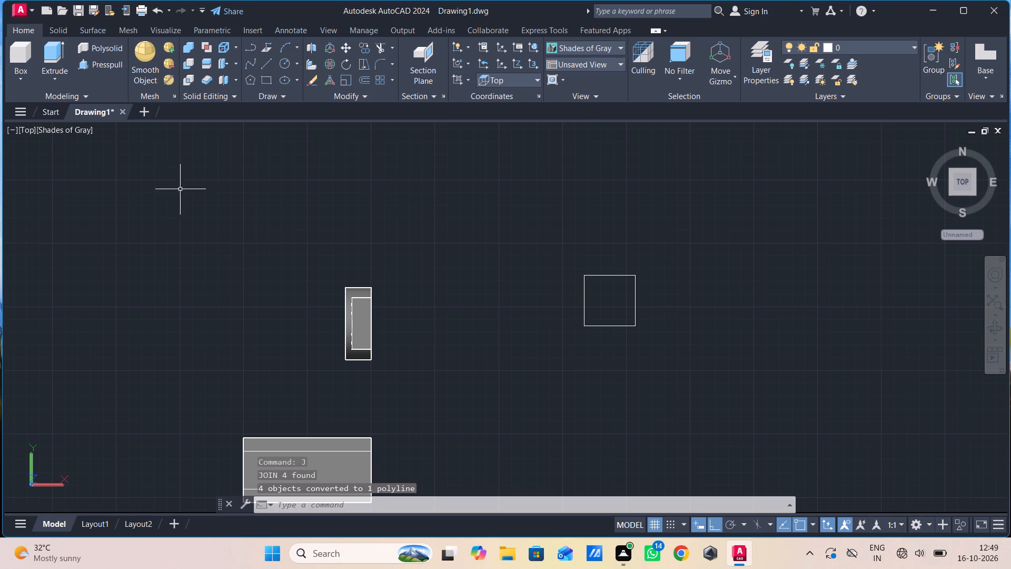
Presspull the area inside the 40 by 40 square to a height of 15.
click(94, 60)
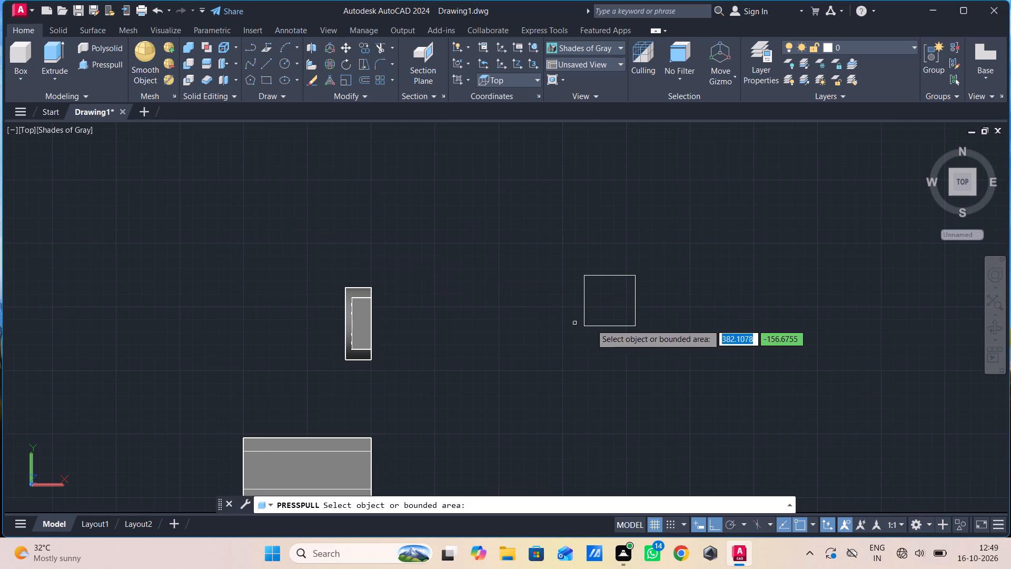
shift+middle_drag(615, 330, 611, 284)
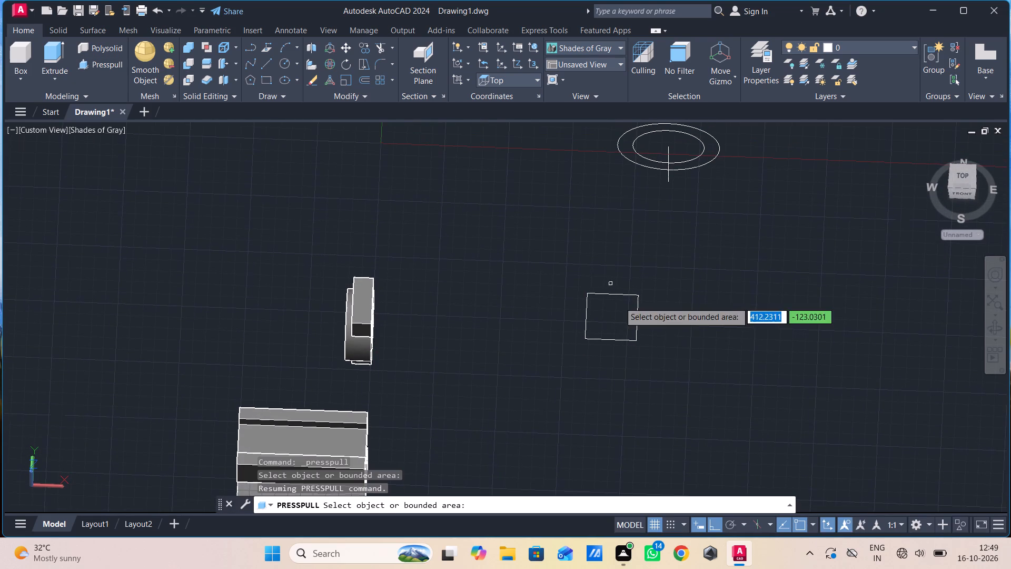
click(622, 313)
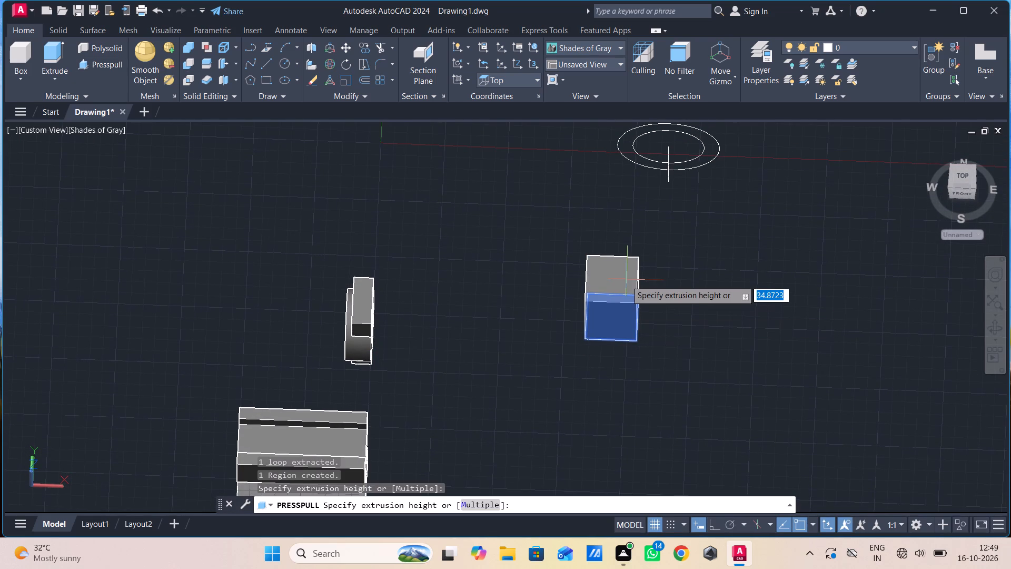
text(15)
key(Return)
key(Escape)
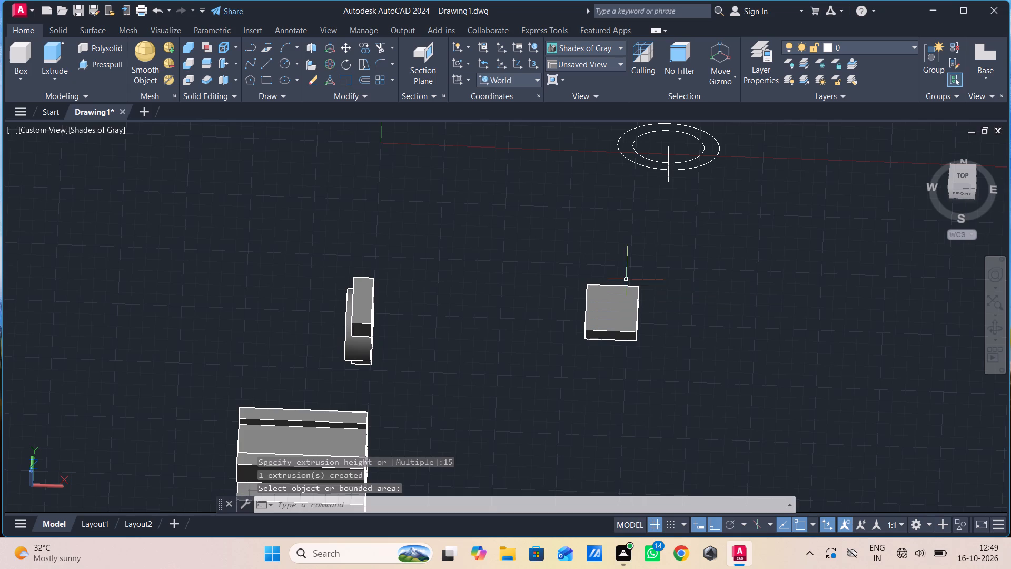
Move the extruded square block by its upper front corner onto the matching top corner of the ring's upper block.
shift+middle_drag(455, 328, 462, 279)
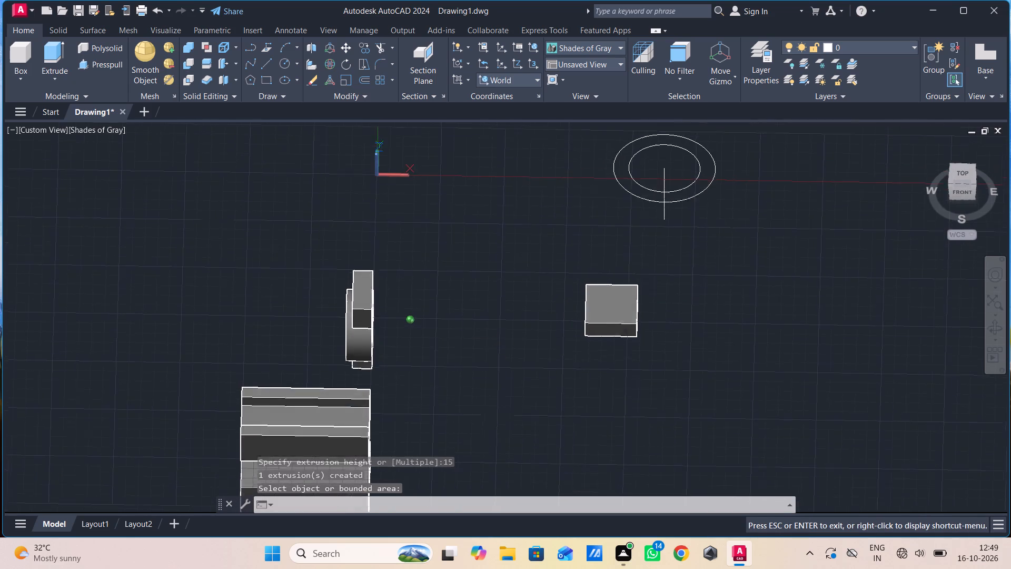
shift+middle_drag(462, 279, 462, 240)
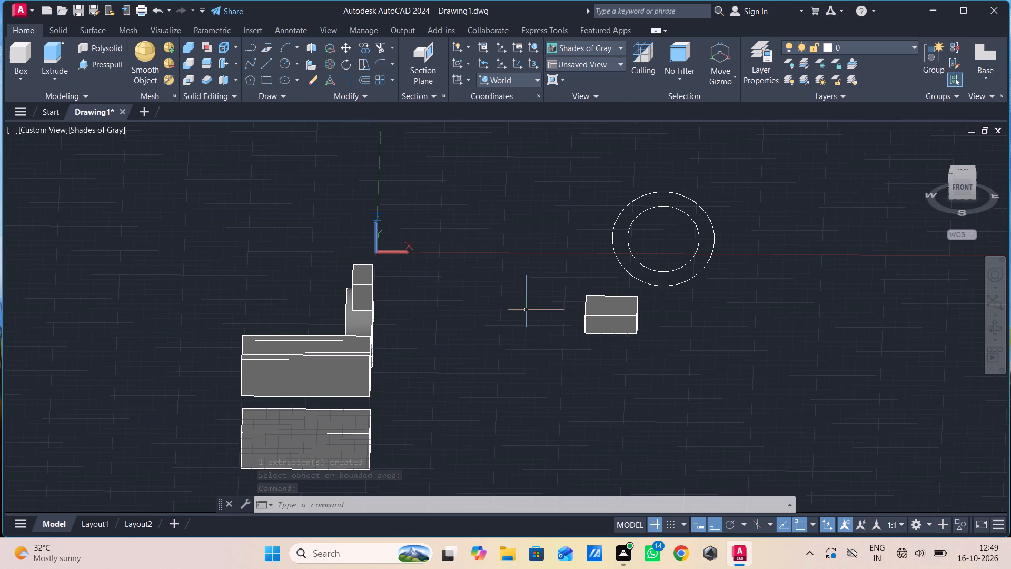
scroll(594, 309, up, 2)
click(584, 325)
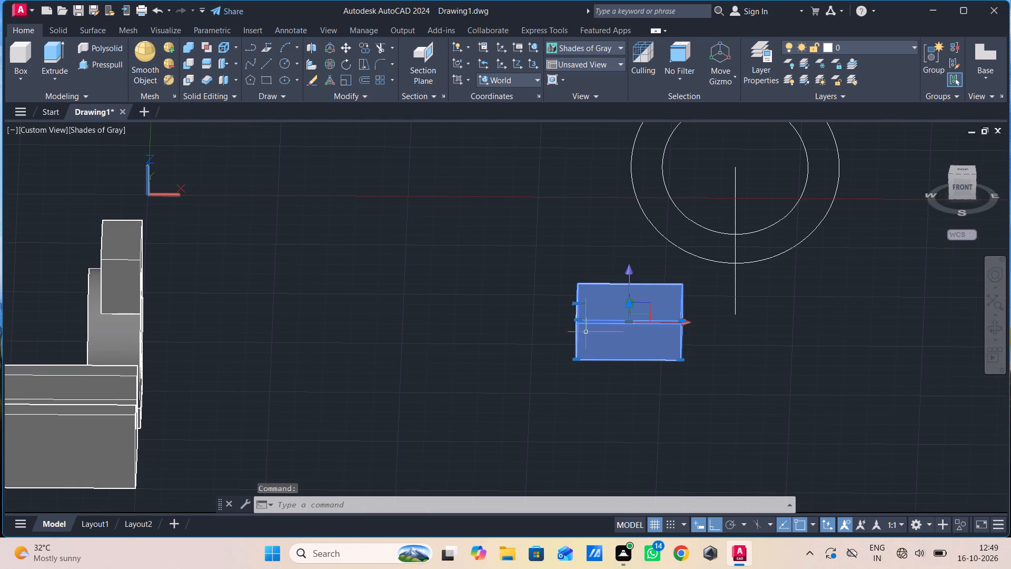
key(m)
key(space)
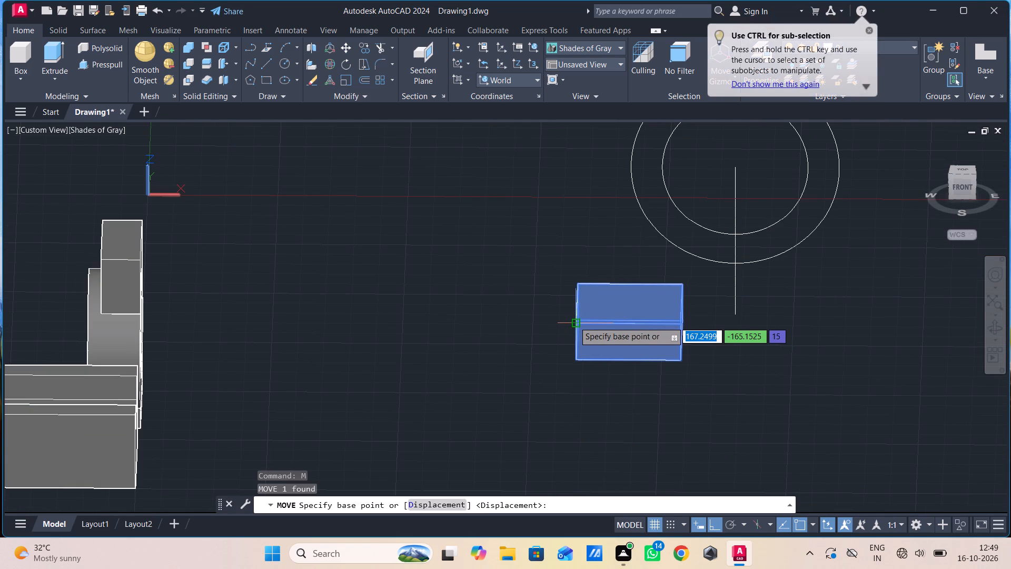
click(574, 320)
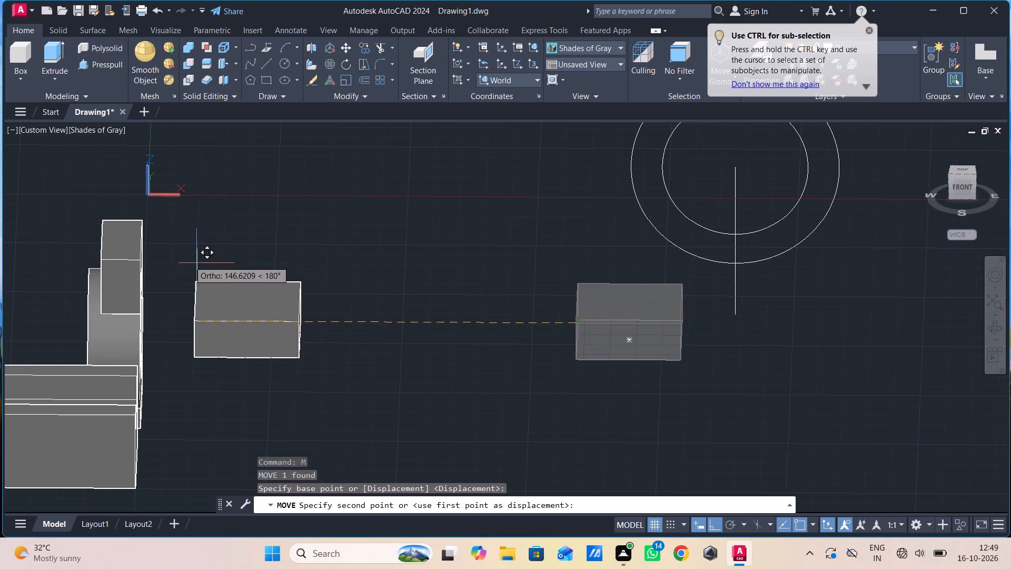
click(106, 263)
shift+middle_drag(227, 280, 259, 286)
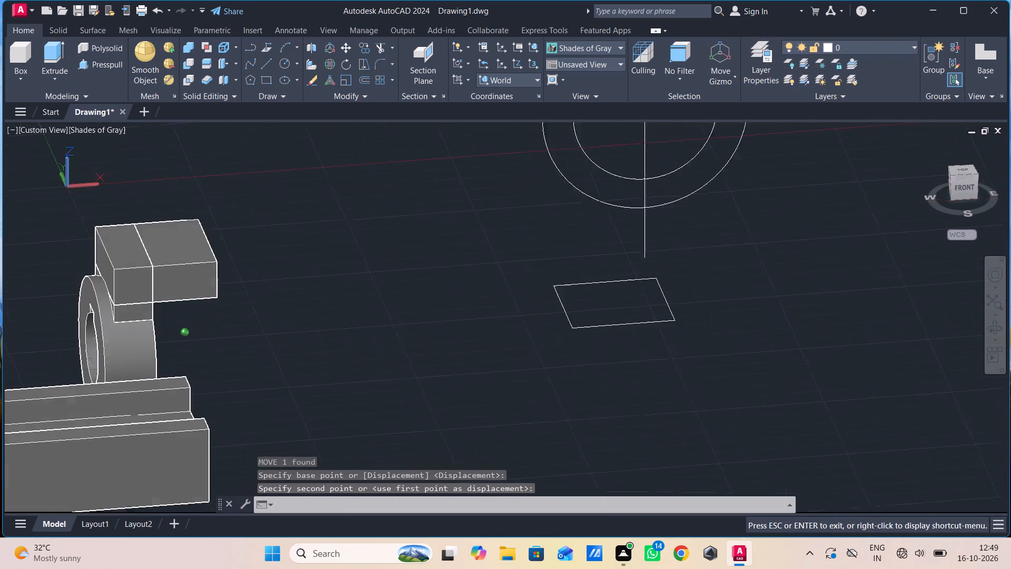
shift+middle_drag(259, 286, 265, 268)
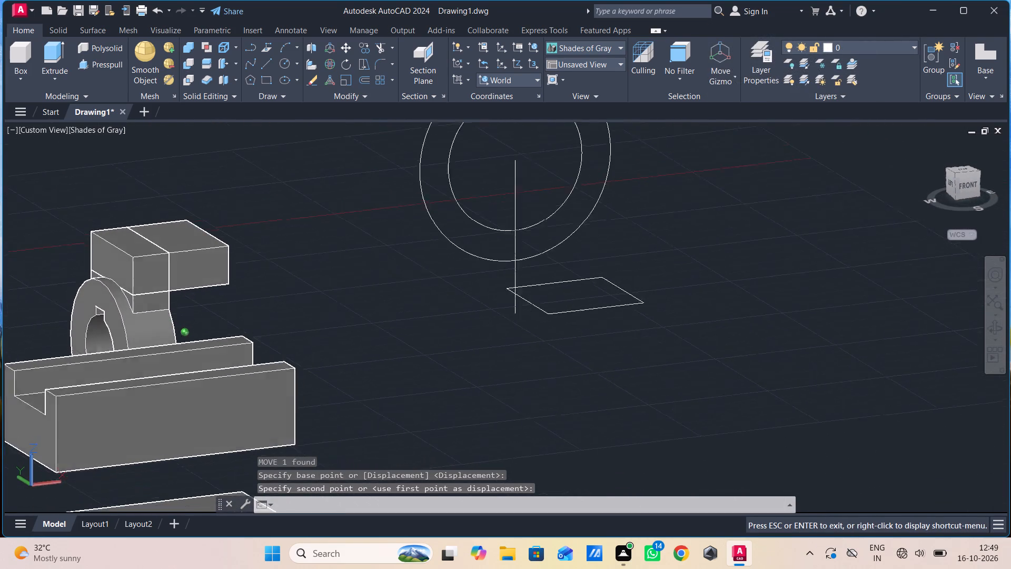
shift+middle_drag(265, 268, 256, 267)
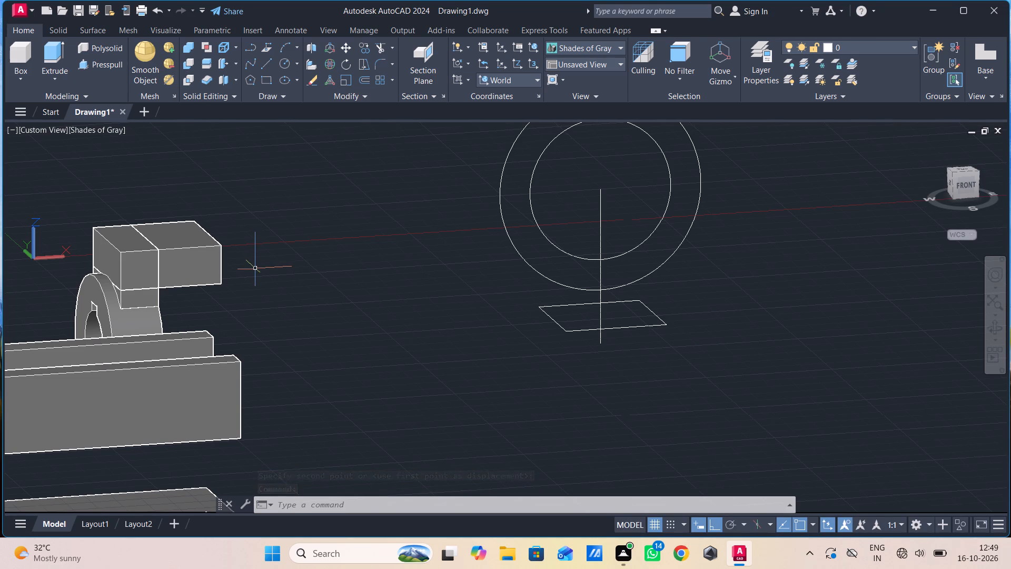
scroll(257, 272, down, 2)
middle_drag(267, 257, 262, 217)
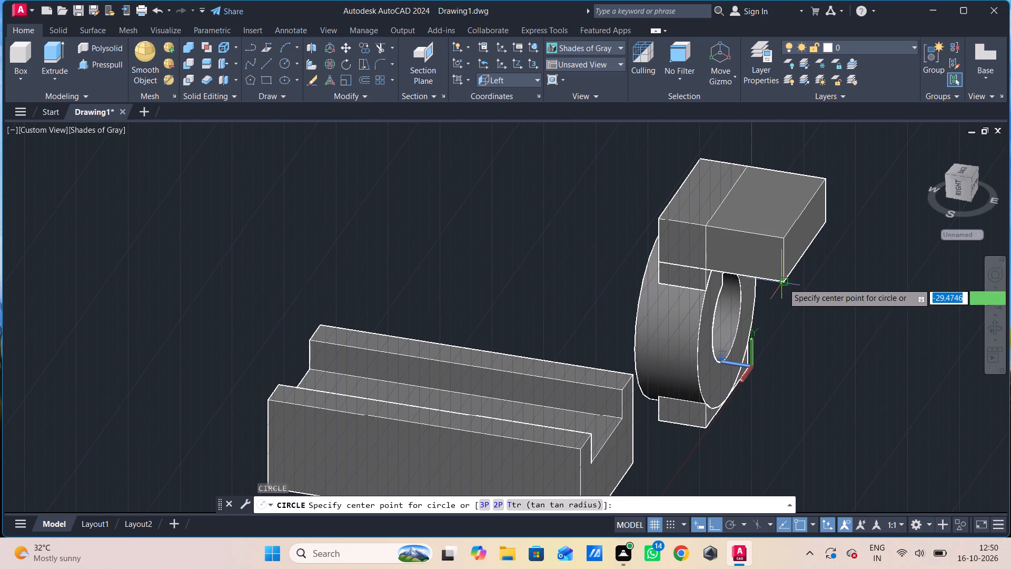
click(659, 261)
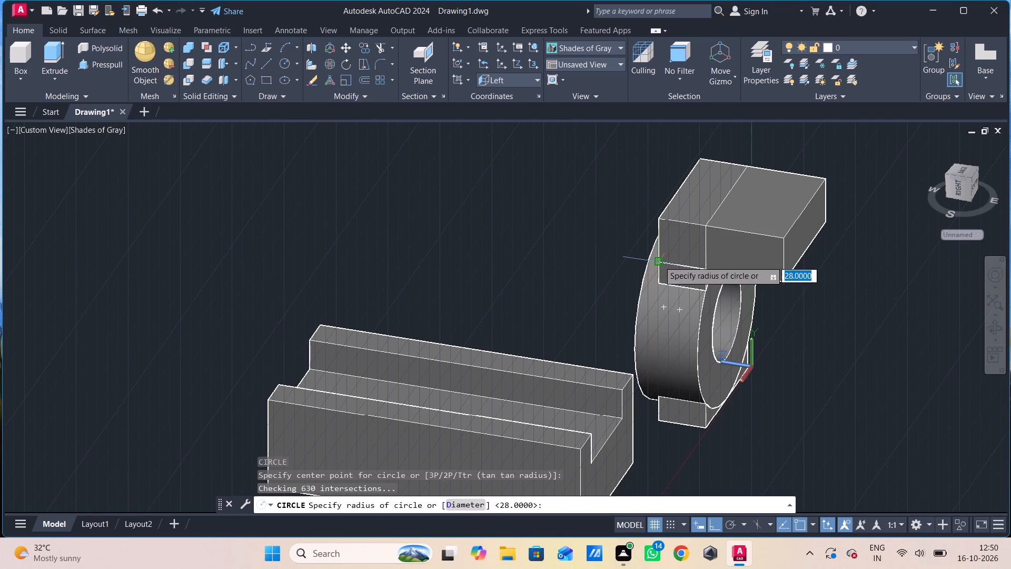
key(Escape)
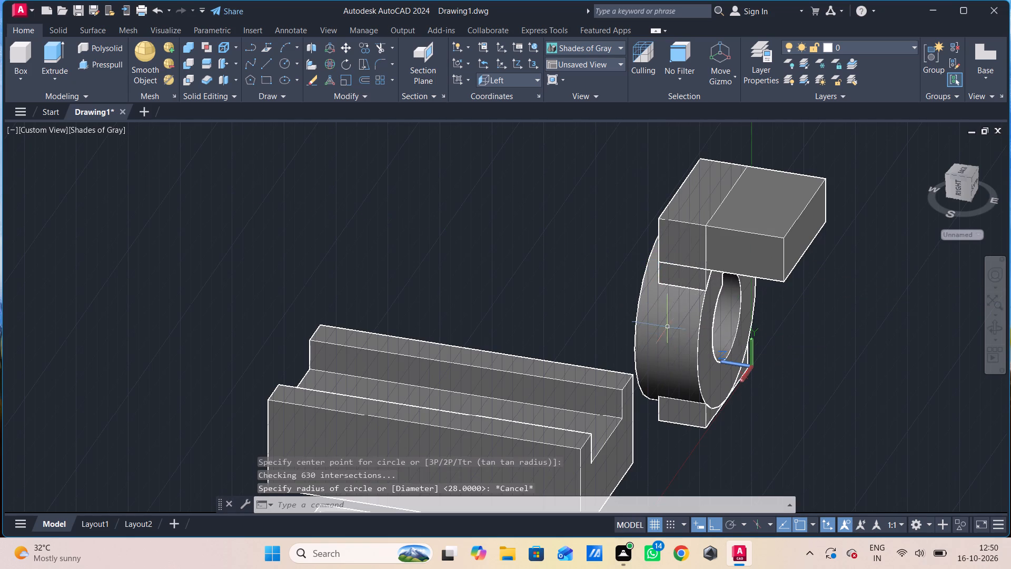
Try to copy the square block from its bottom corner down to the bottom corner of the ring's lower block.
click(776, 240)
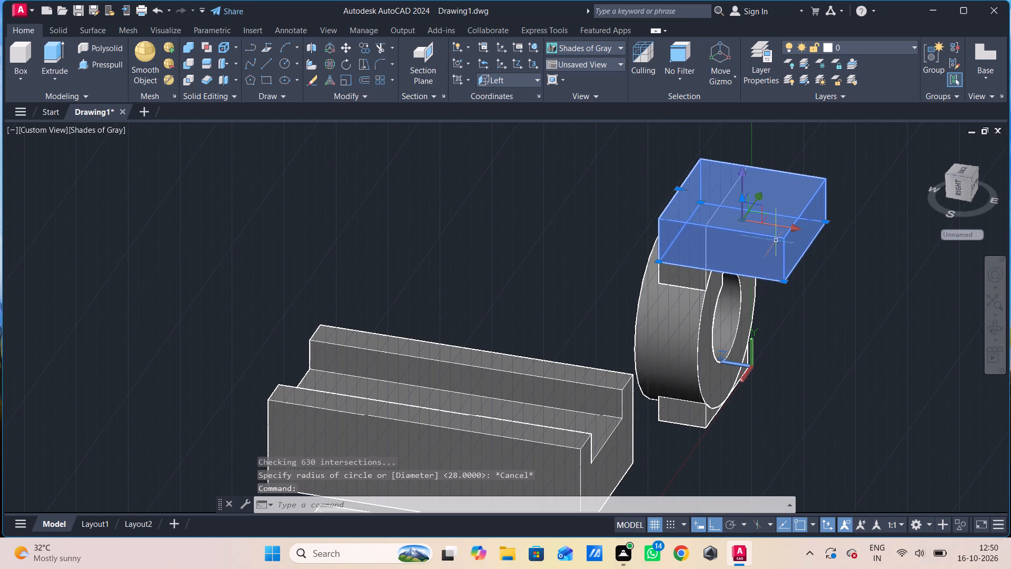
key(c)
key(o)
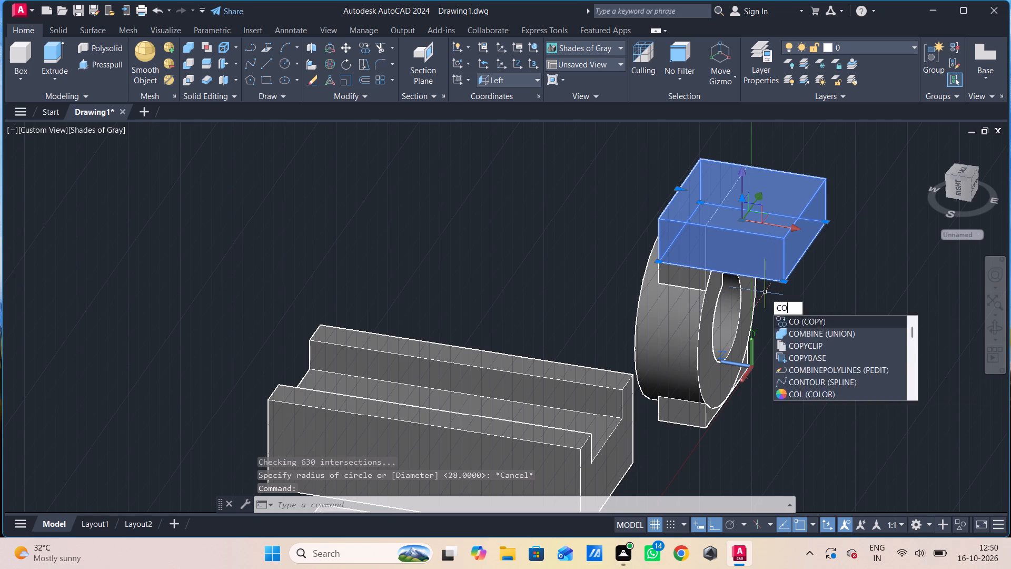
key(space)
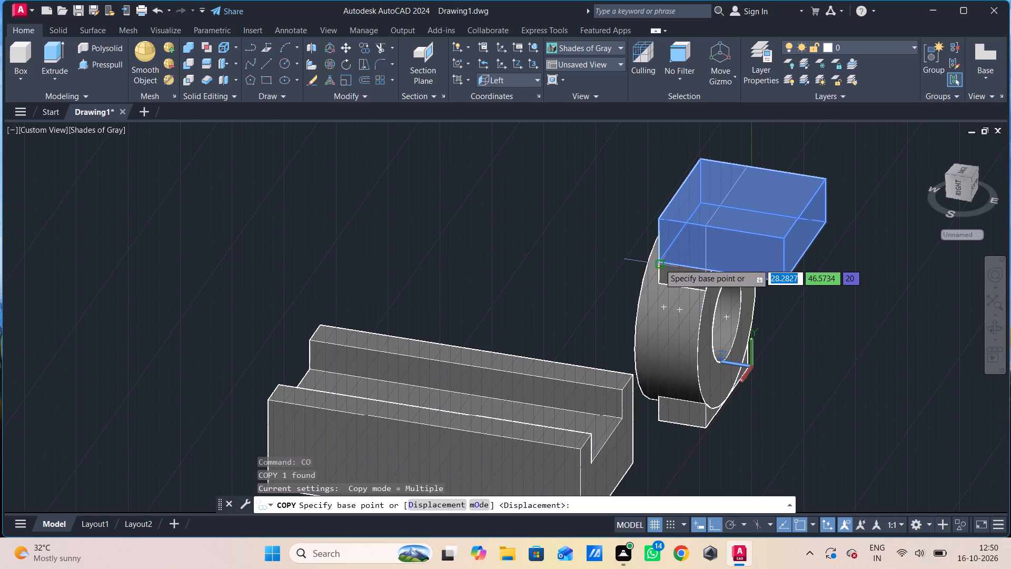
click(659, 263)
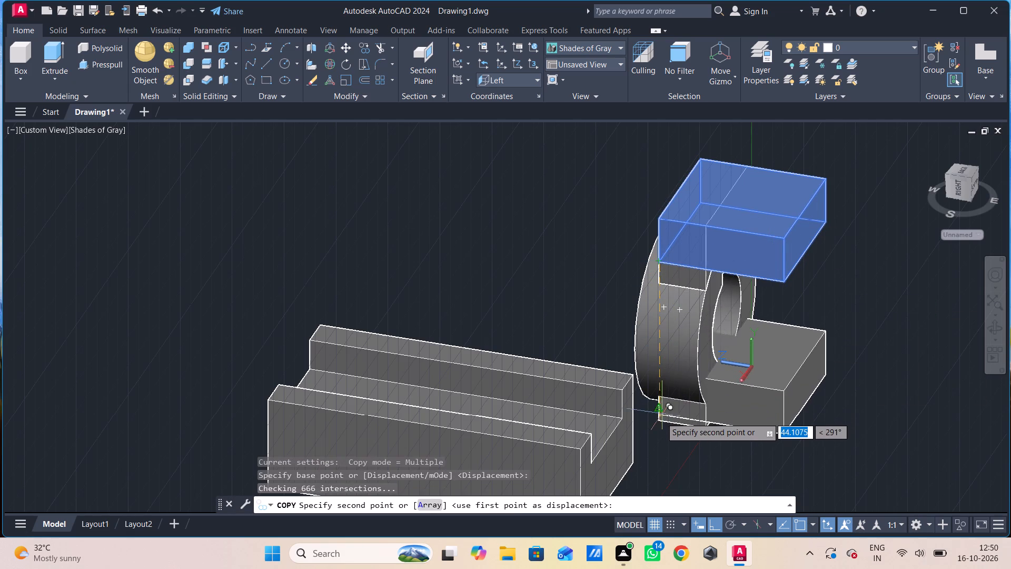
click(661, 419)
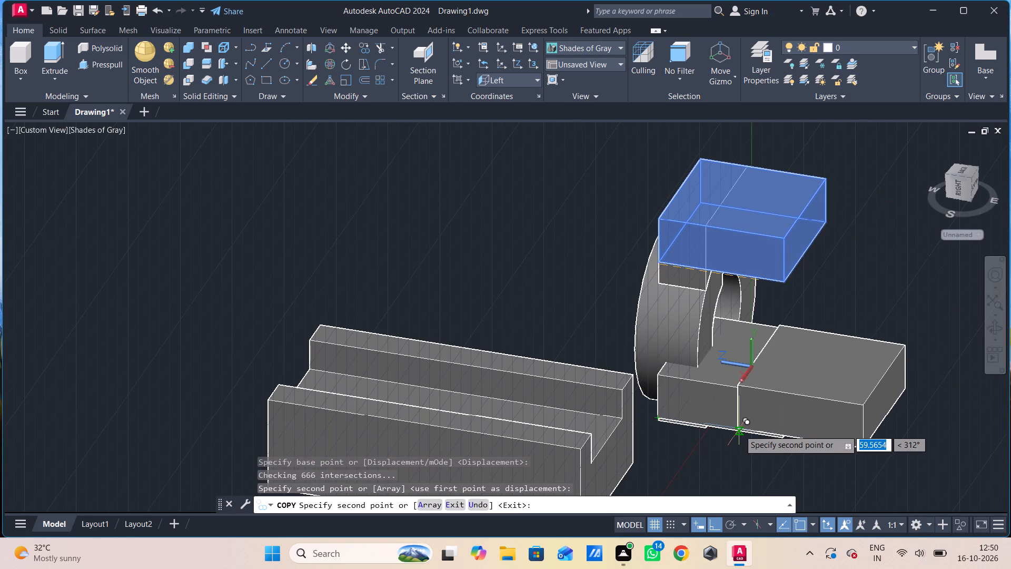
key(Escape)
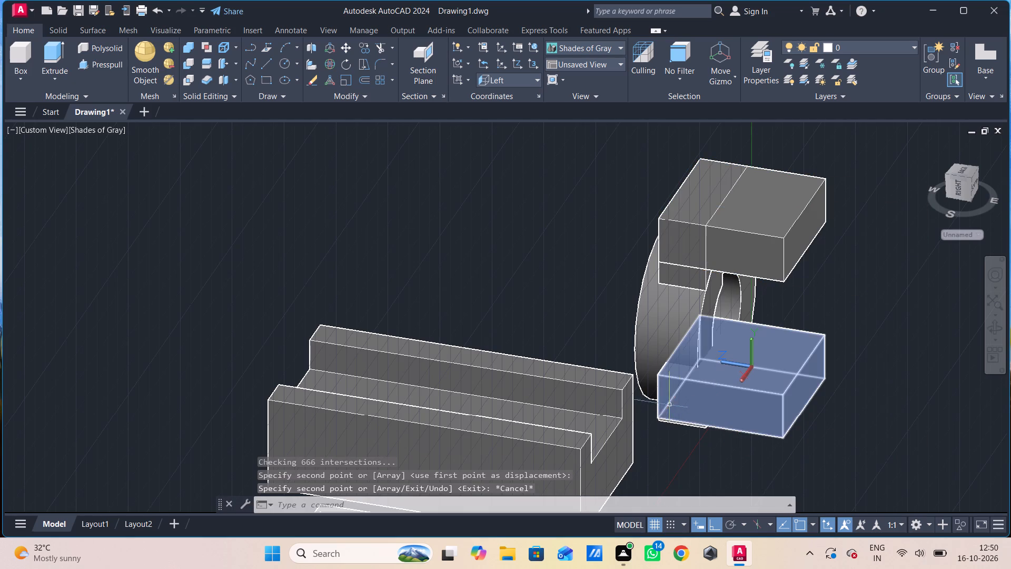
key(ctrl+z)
Copy the upper square block from its top front corner 70 straight down to the bottom corner of the ring's lower block.
click(712, 249)
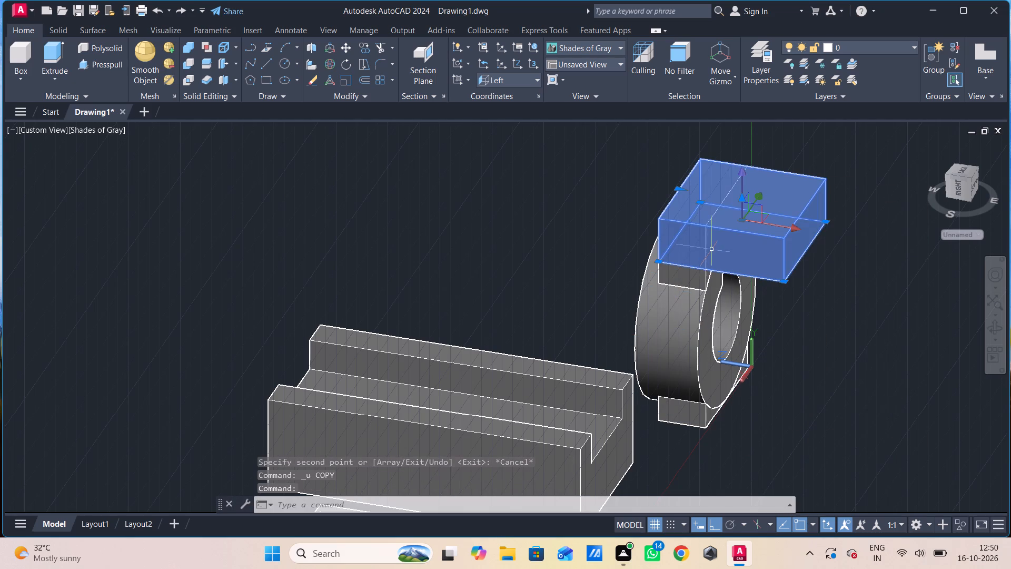
key(c)
key(o)
key(space)
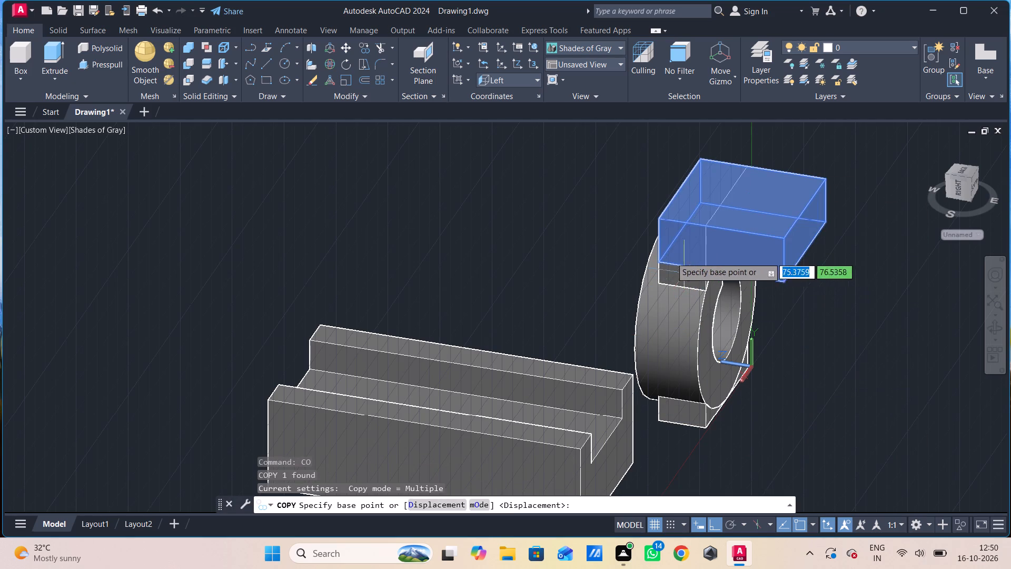
click(659, 221)
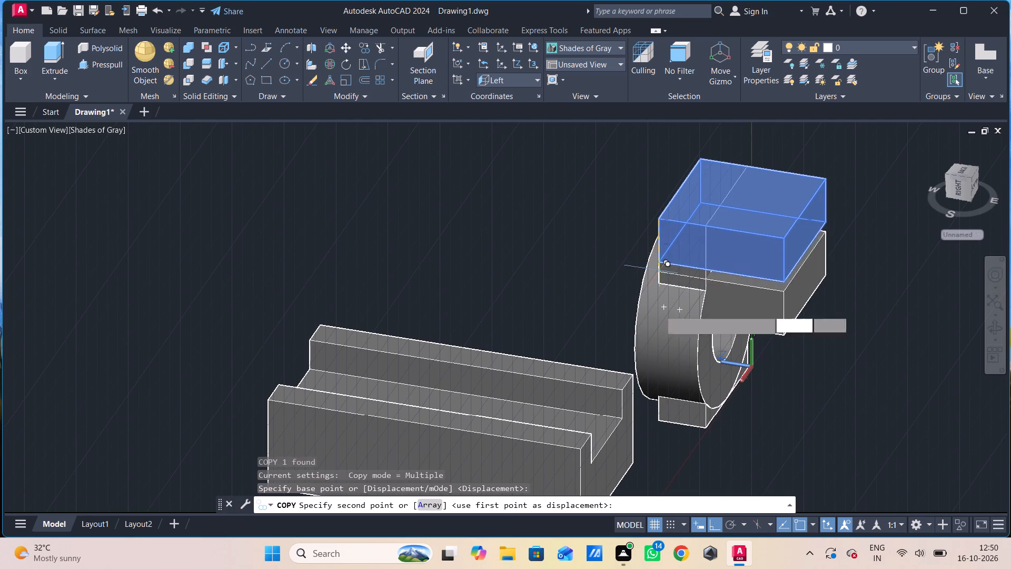
click(658, 424)
key(Escape)
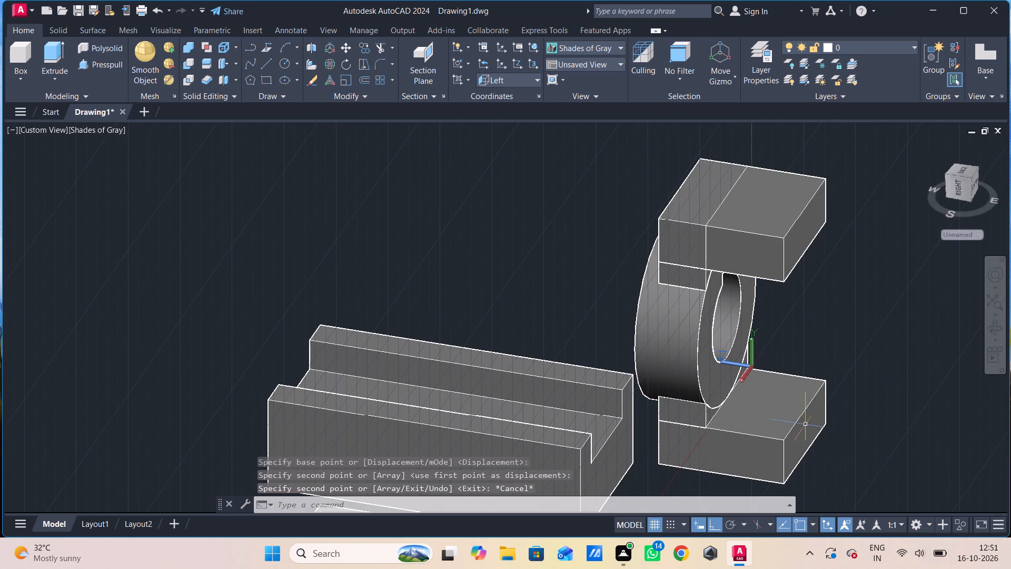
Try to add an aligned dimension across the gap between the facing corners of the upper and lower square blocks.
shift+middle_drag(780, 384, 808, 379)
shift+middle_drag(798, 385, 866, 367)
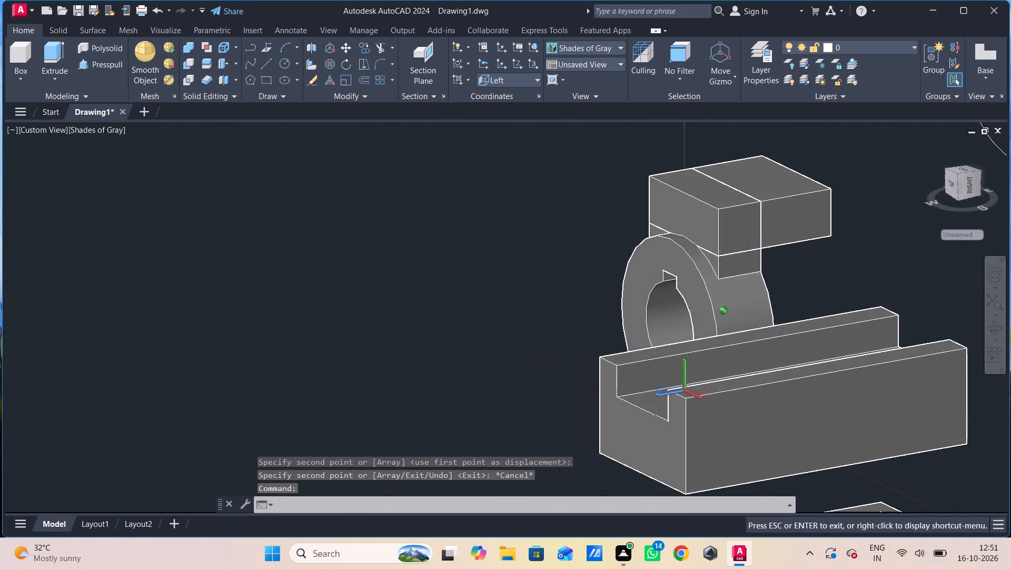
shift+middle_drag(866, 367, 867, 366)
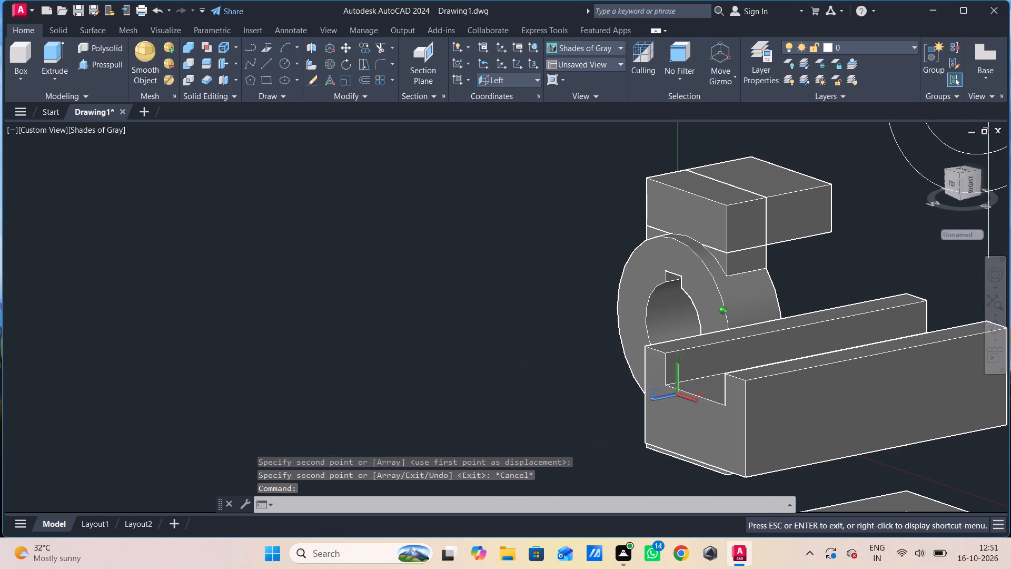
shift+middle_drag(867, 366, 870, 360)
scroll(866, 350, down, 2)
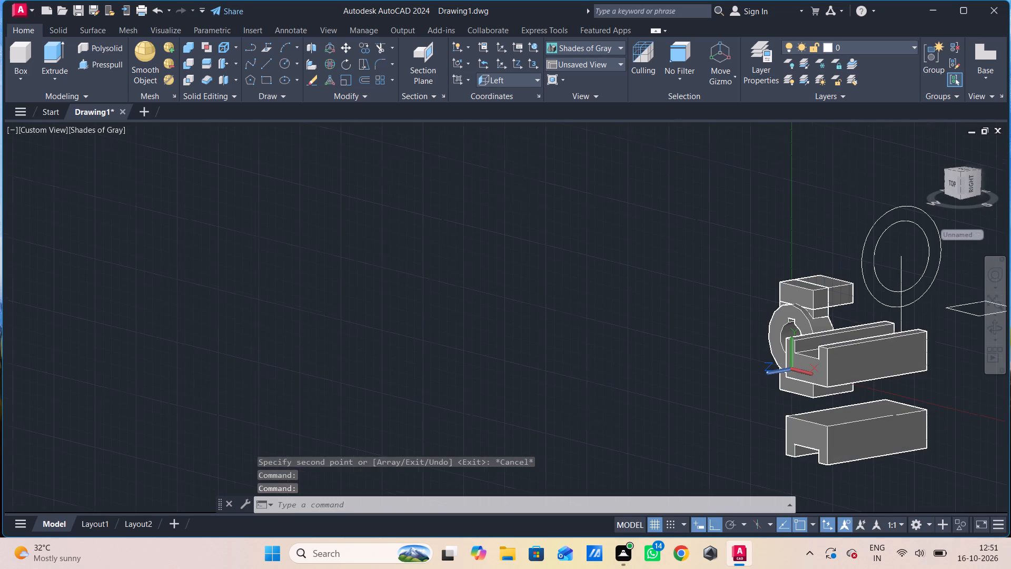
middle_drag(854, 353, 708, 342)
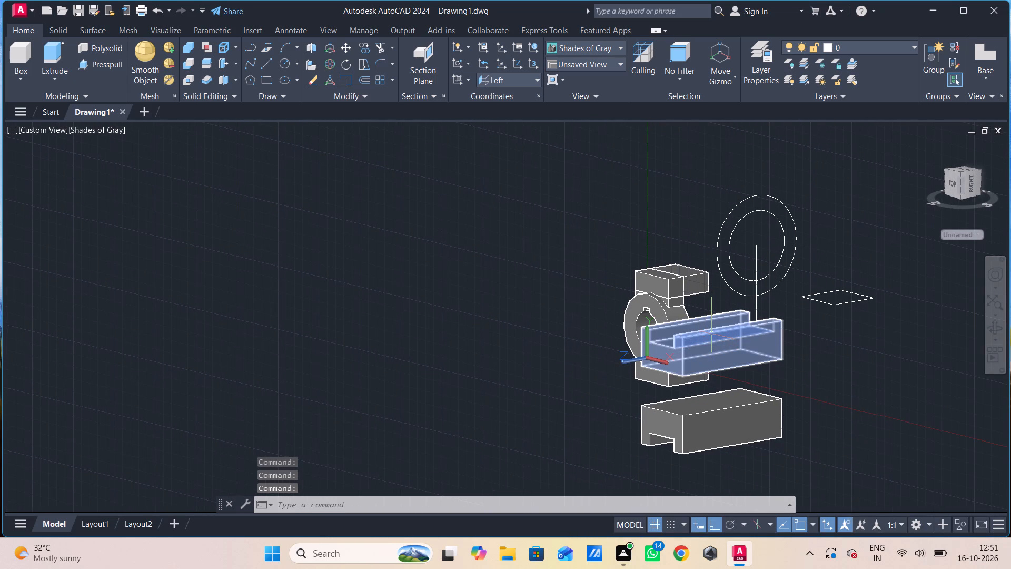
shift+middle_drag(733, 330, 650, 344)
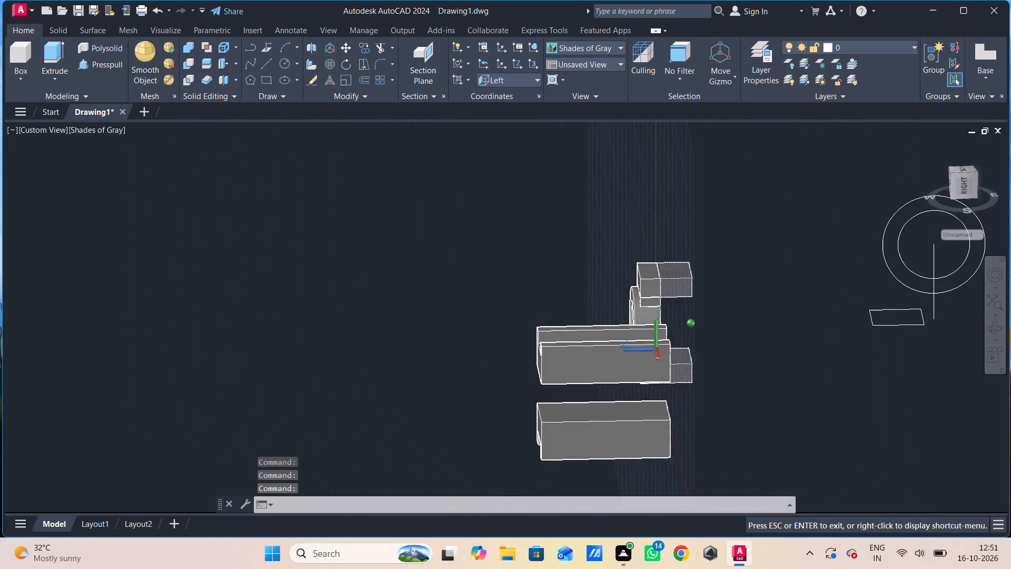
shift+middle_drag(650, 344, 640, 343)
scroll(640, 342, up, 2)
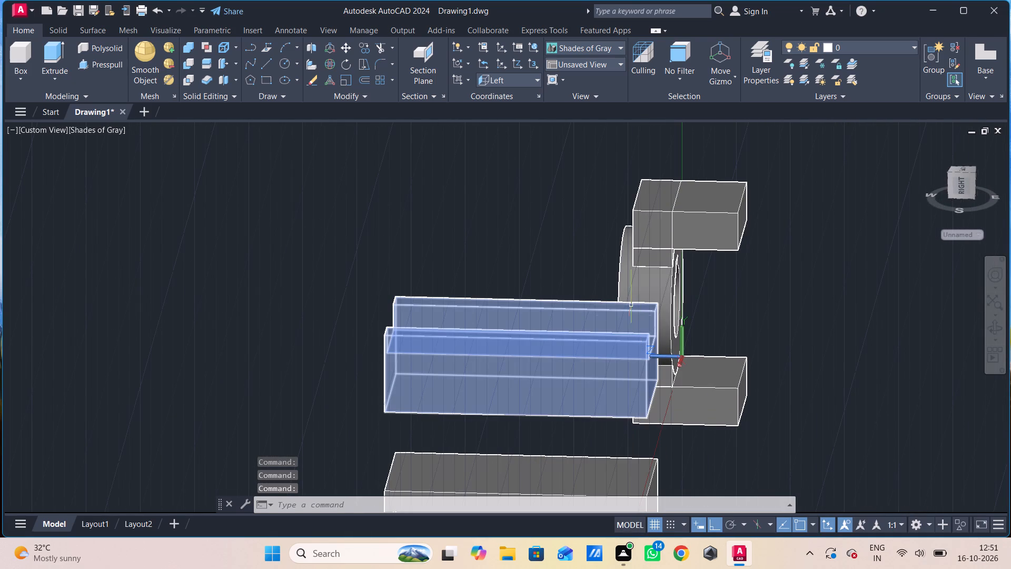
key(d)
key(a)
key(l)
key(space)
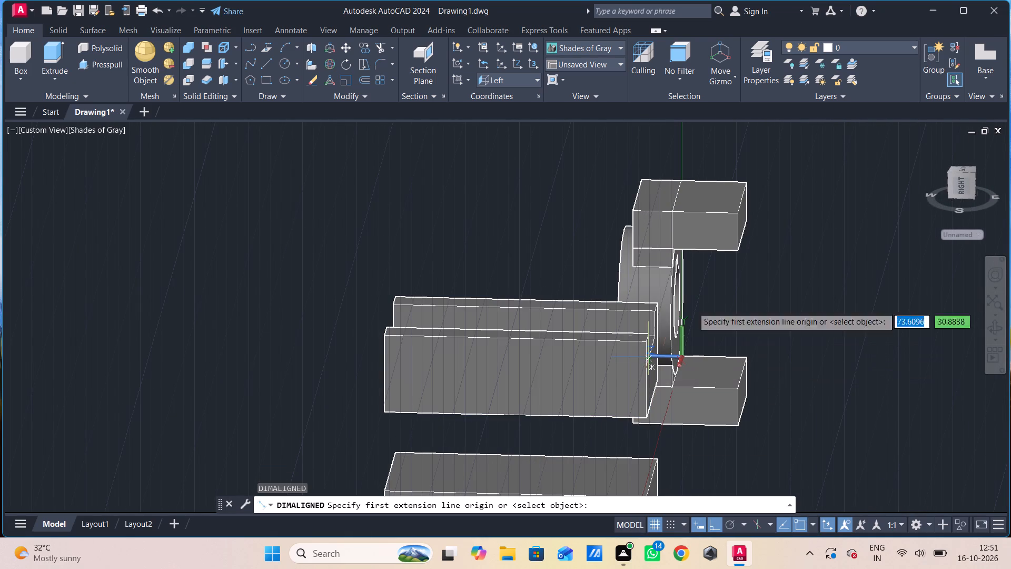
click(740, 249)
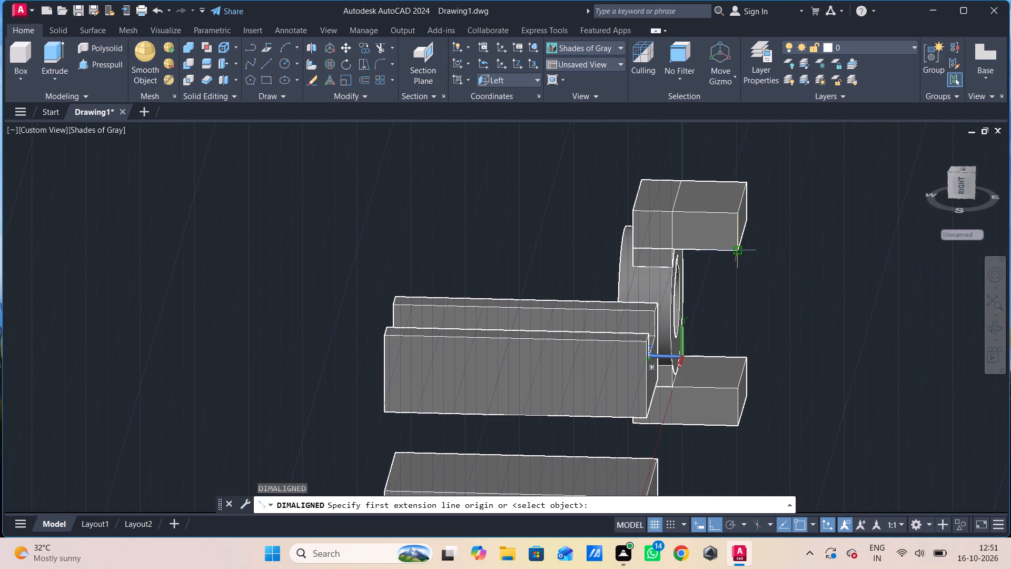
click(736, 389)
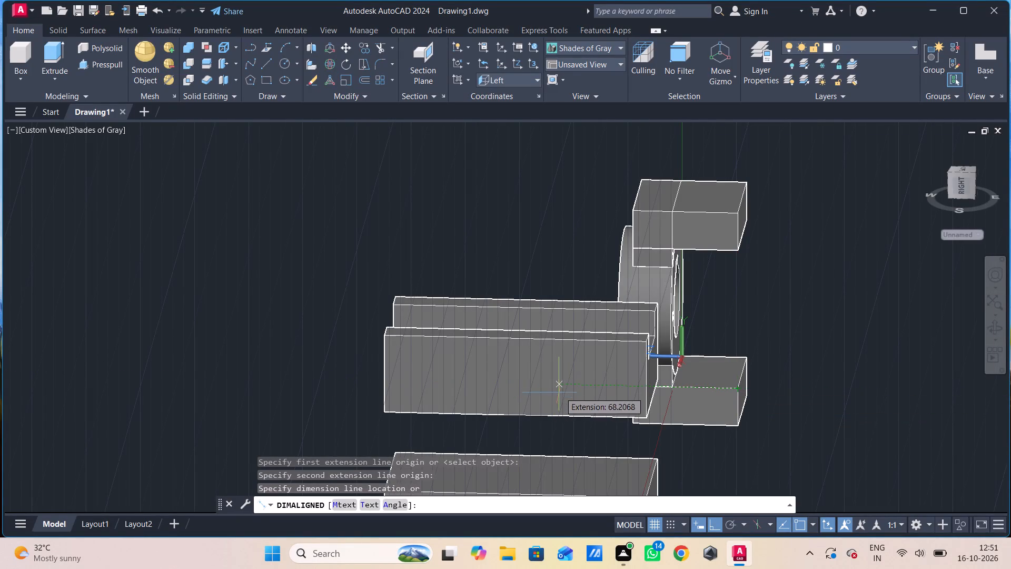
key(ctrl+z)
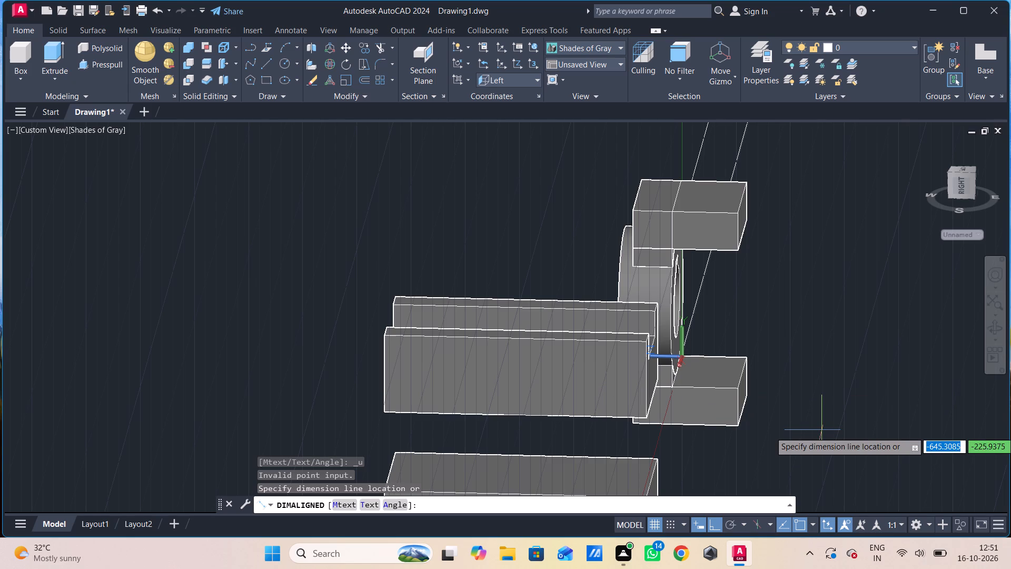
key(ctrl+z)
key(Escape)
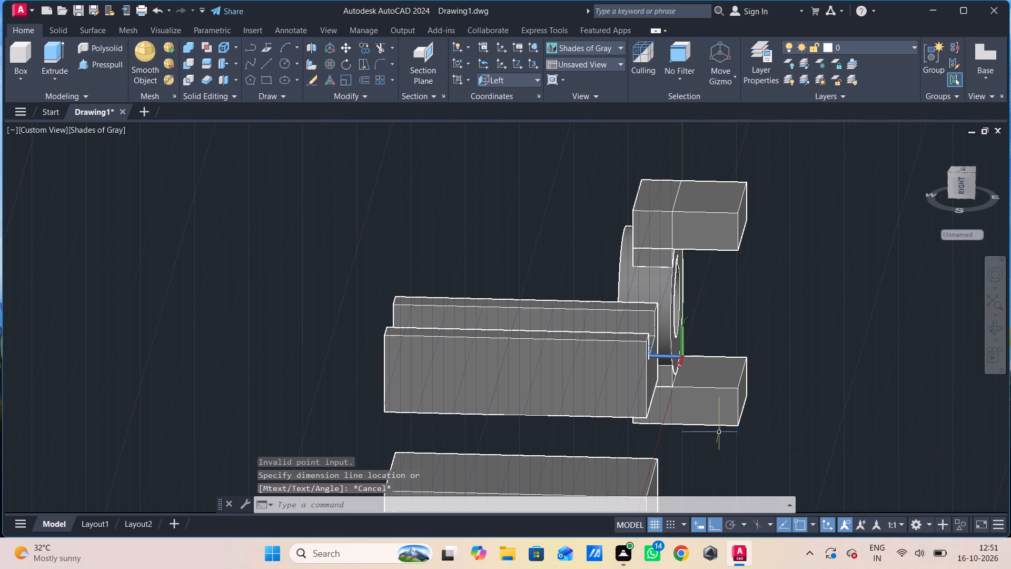
Presspull the underside of the upper square block by 2.5.
shift+middle_drag(694, 376, 706, 376)
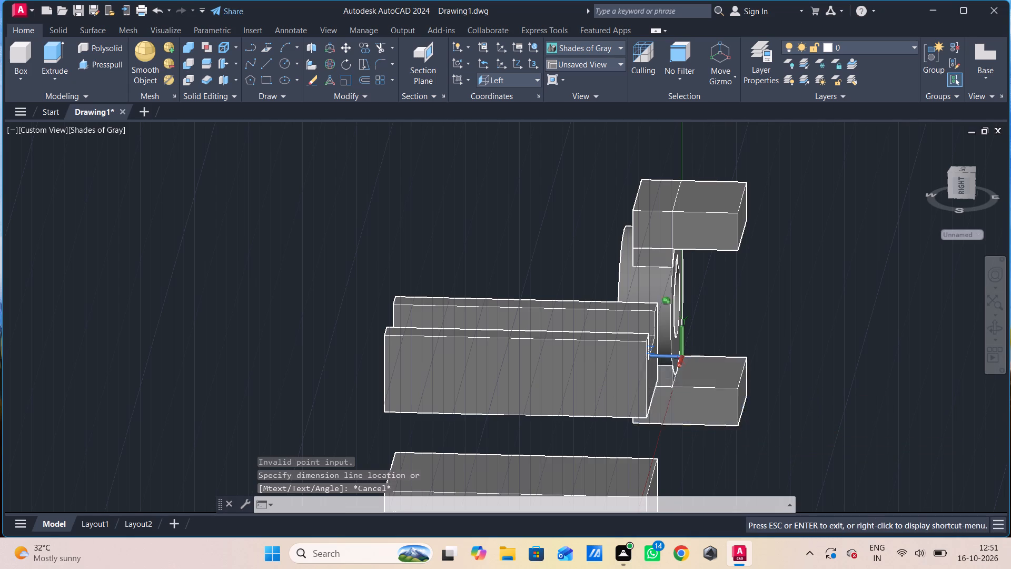
shift+middle_drag(706, 376, 729, 376)
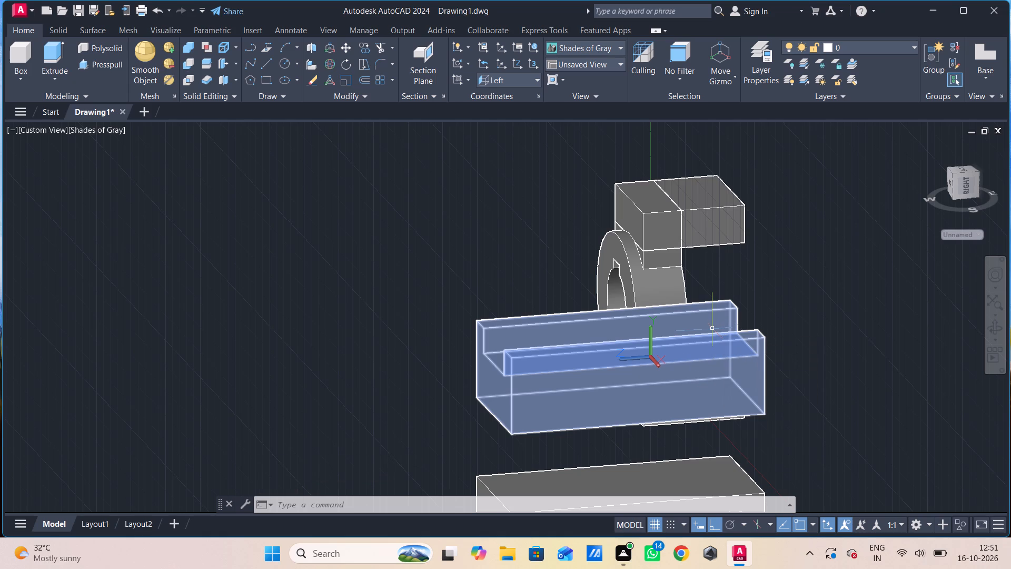
shift+middle_drag(698, 274, 766, 266)
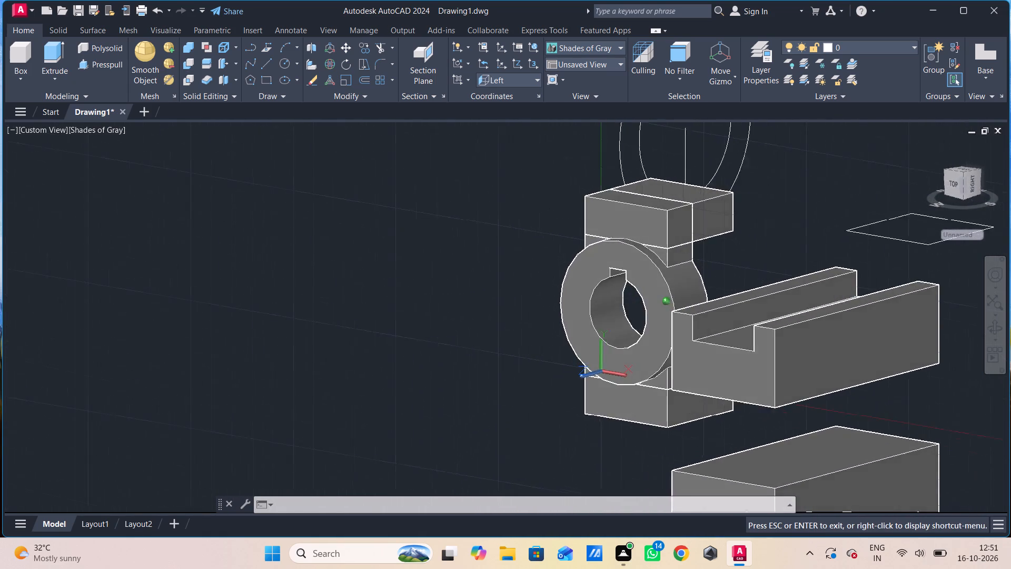
shift+middle_drag(766, 266, 773, 262)
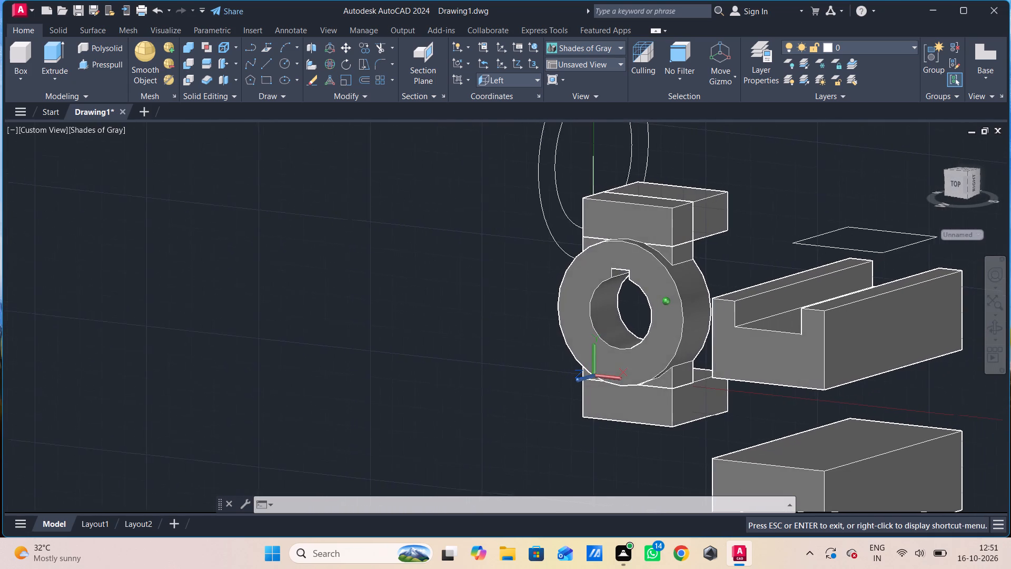
shift+middle_drag(773, 262, 692, 247)
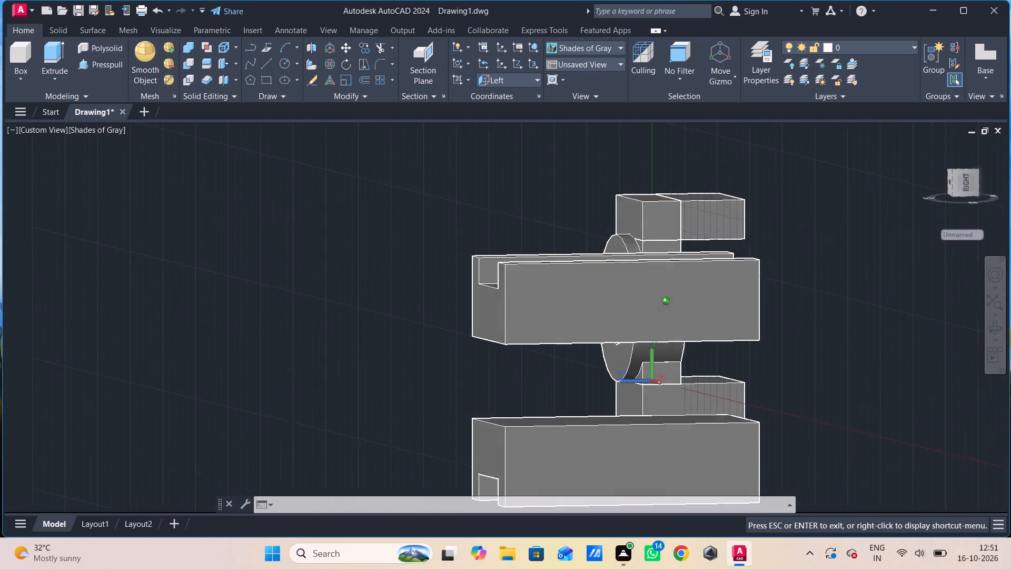
shift+middle_drag(692, 247, 640, 199)
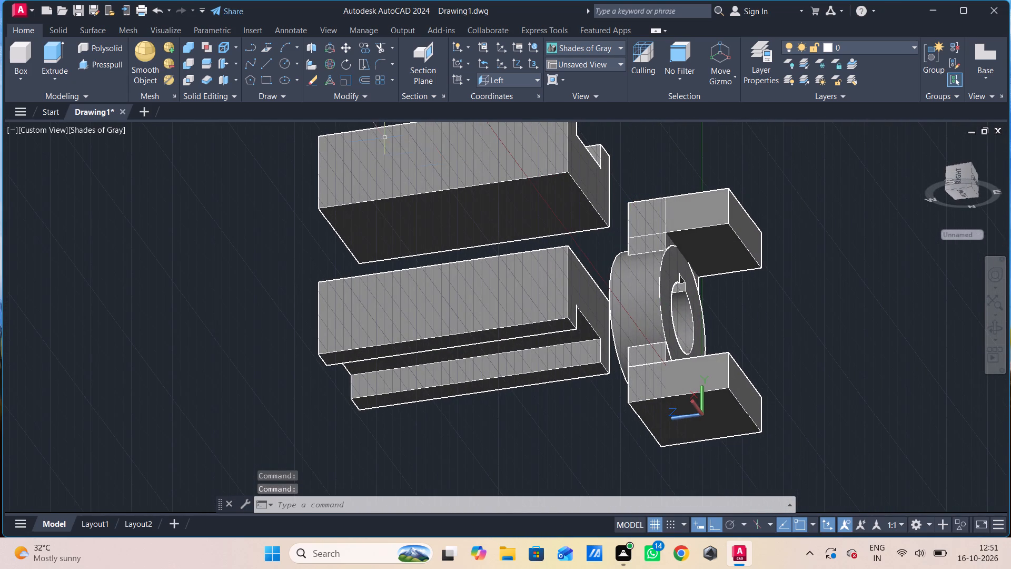
click(108, 67)
click(721, 251)
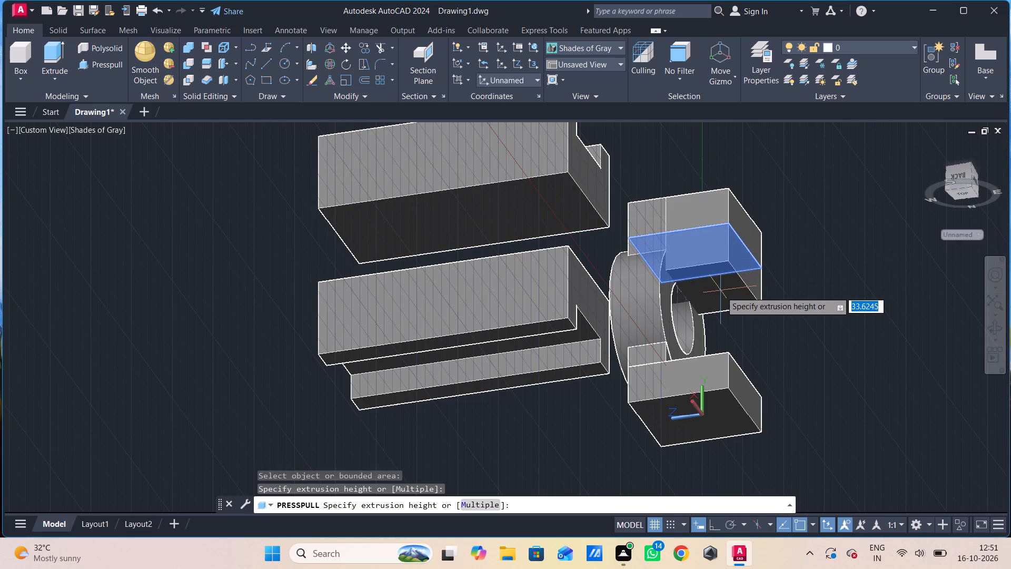
text(2.5)
key(Return)
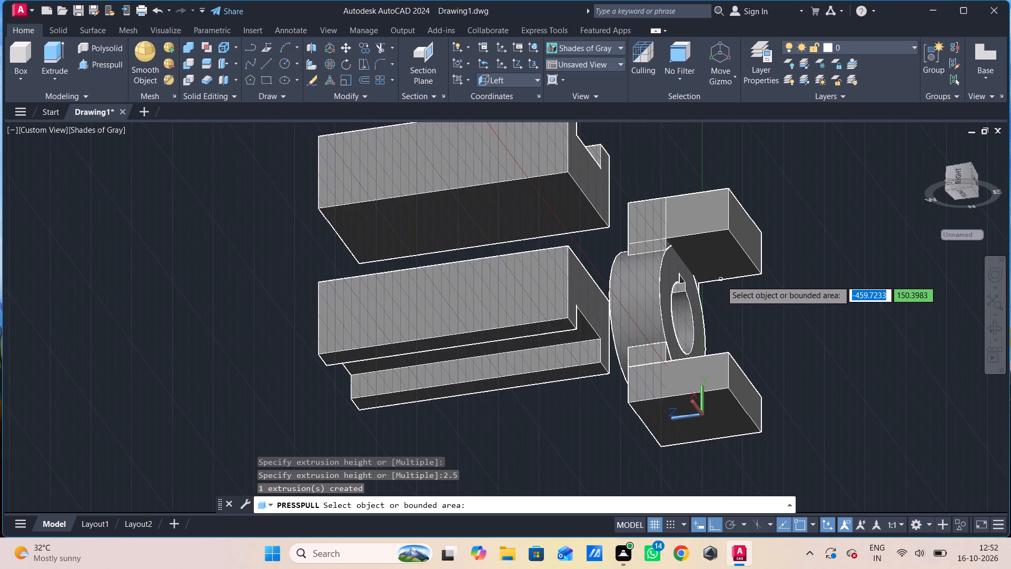
Presspull the exposed top face of the lower square block by 2.5.
shift+middle_drag(721, 280, 728, 340)
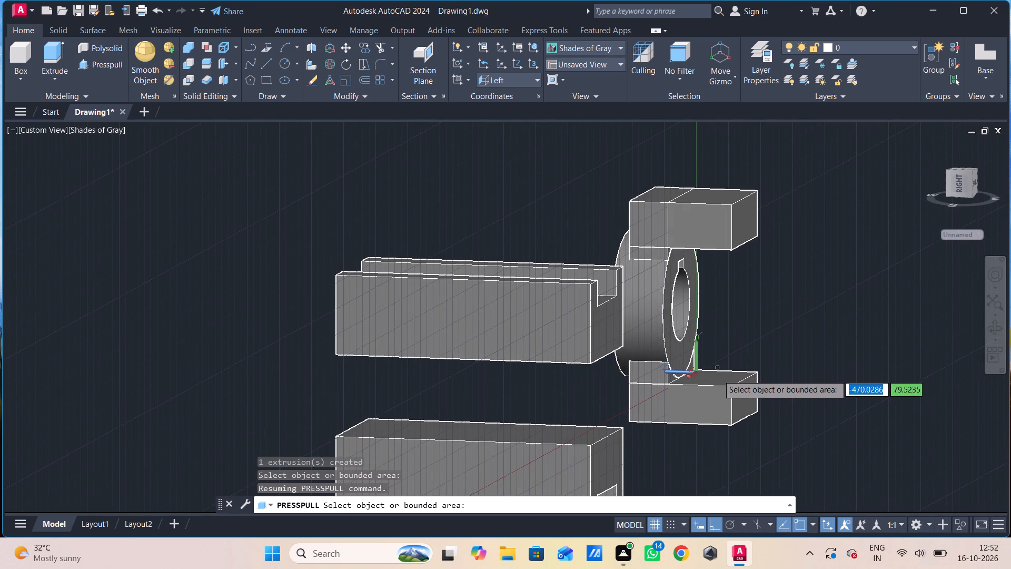
click(718, 386)
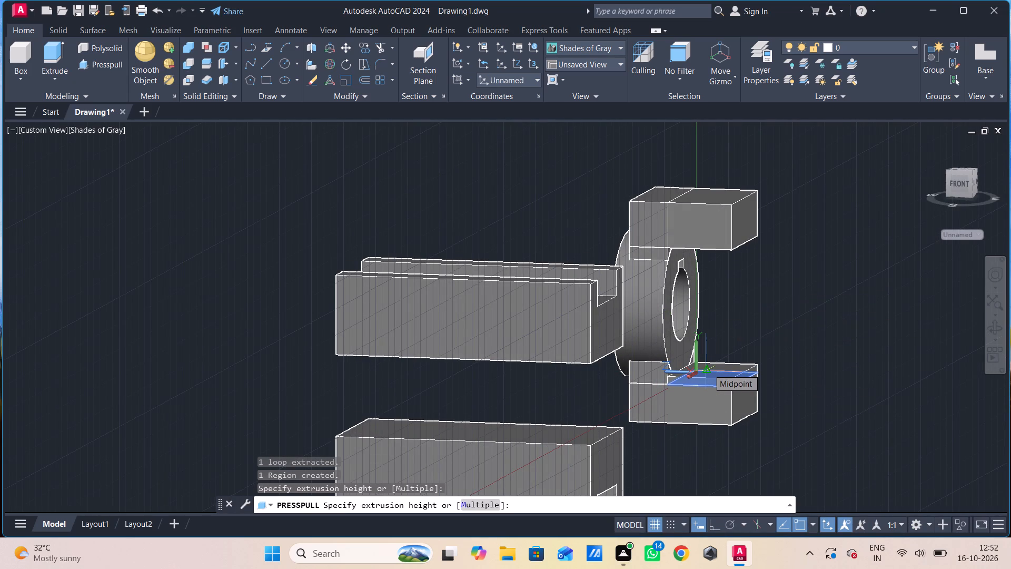
text(2.5)
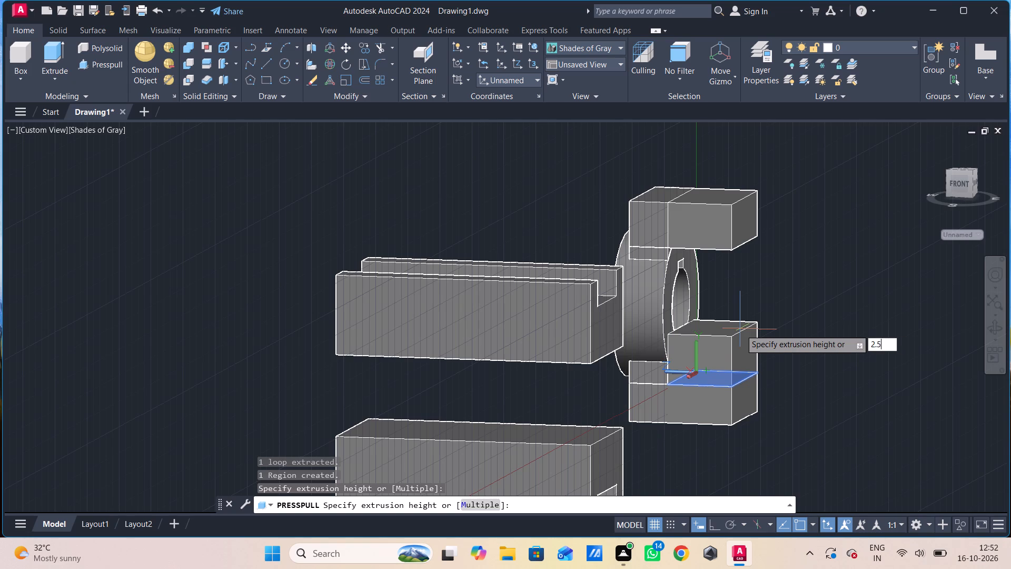
key(Return)
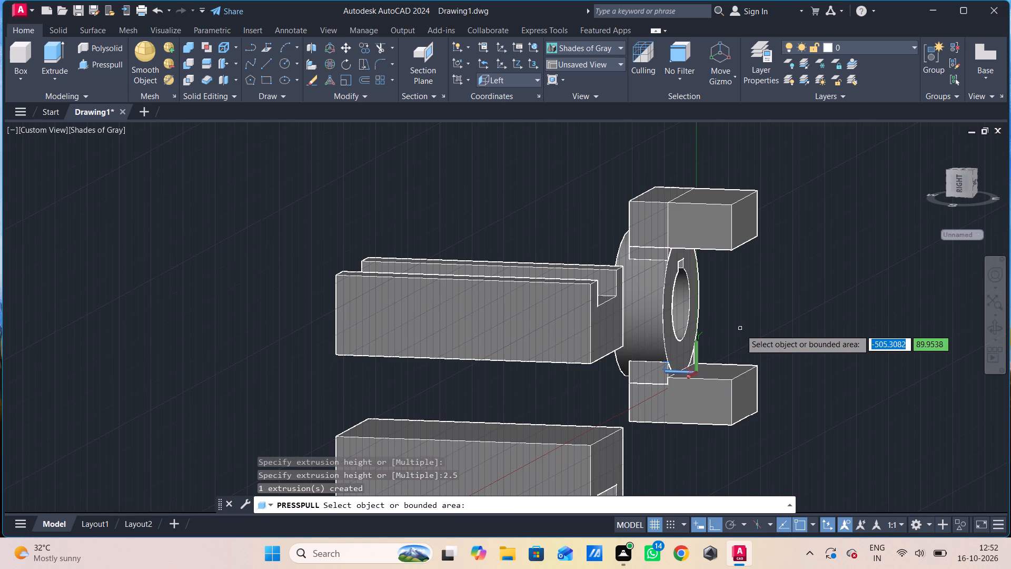
Presspull the exposed top face of the lower square block by another 2.5.
shift+middle_drag(775, 342, 739, 383)
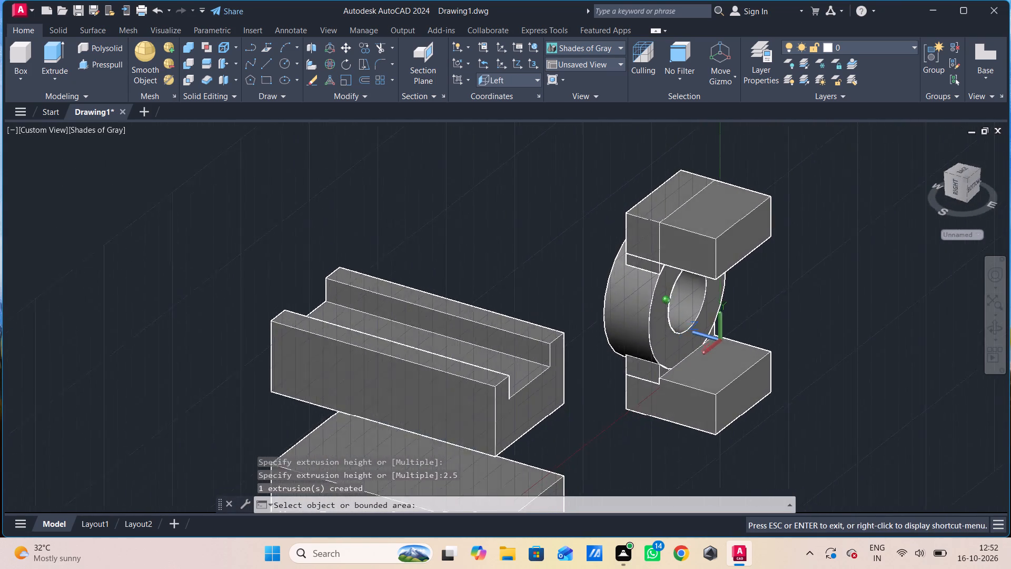
shift+middle_drag(739, 383, 714, 385)
click(707, 379)
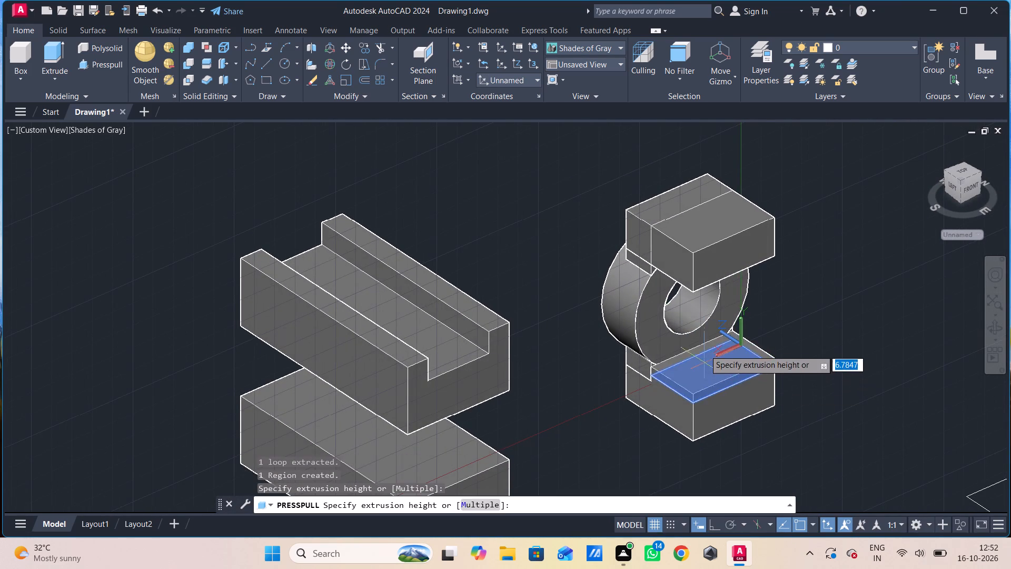
text(2.5)
key(Return)
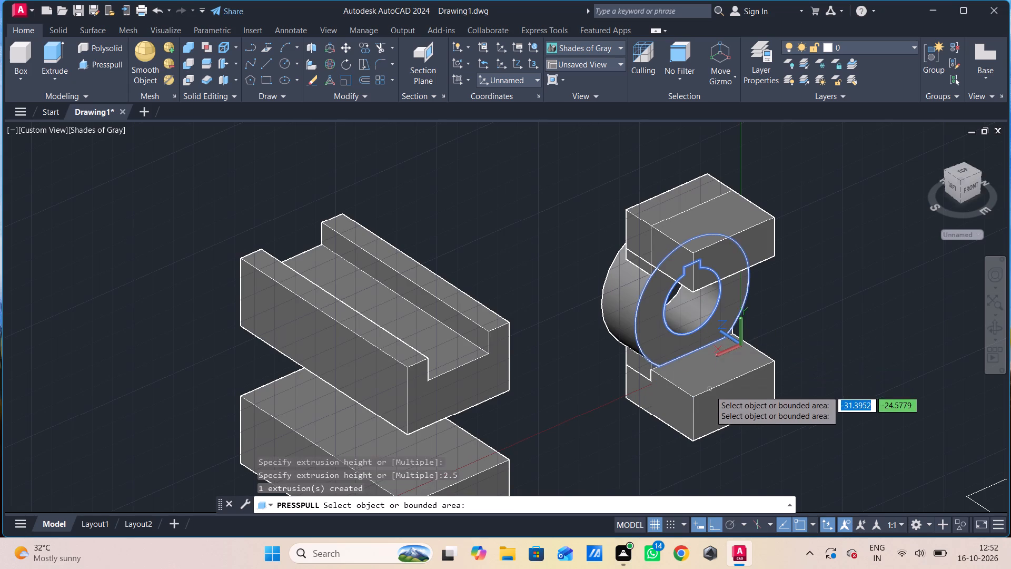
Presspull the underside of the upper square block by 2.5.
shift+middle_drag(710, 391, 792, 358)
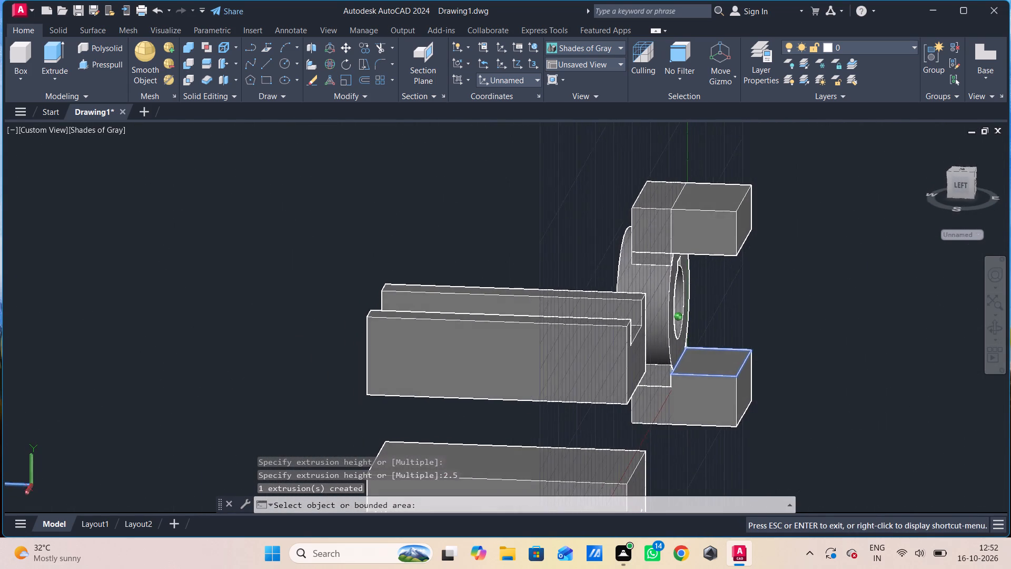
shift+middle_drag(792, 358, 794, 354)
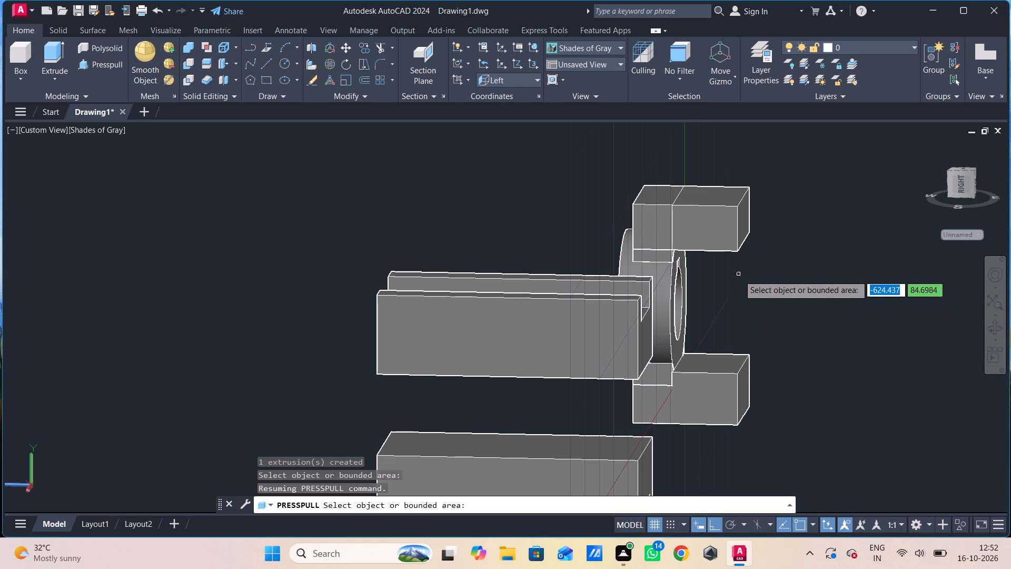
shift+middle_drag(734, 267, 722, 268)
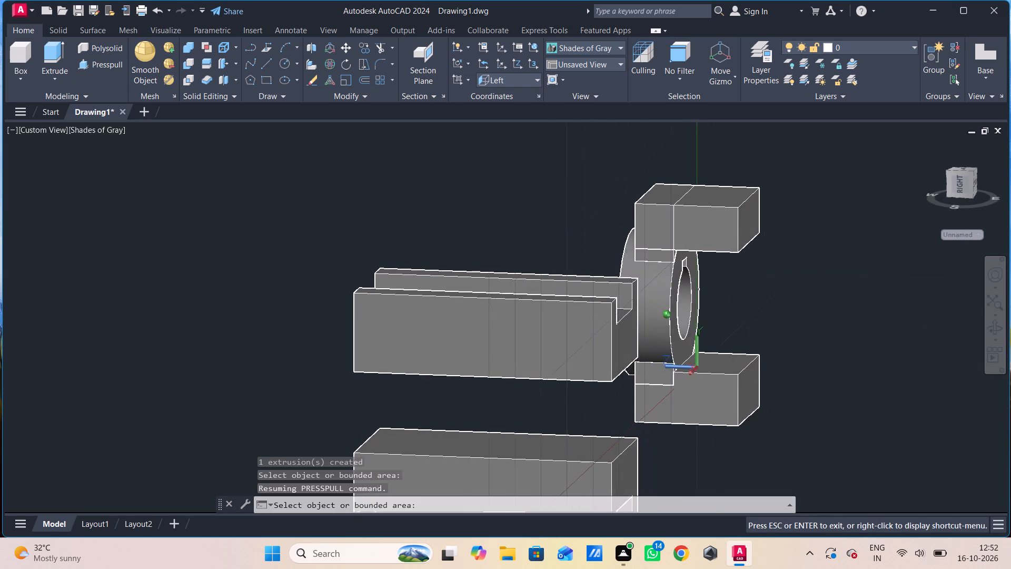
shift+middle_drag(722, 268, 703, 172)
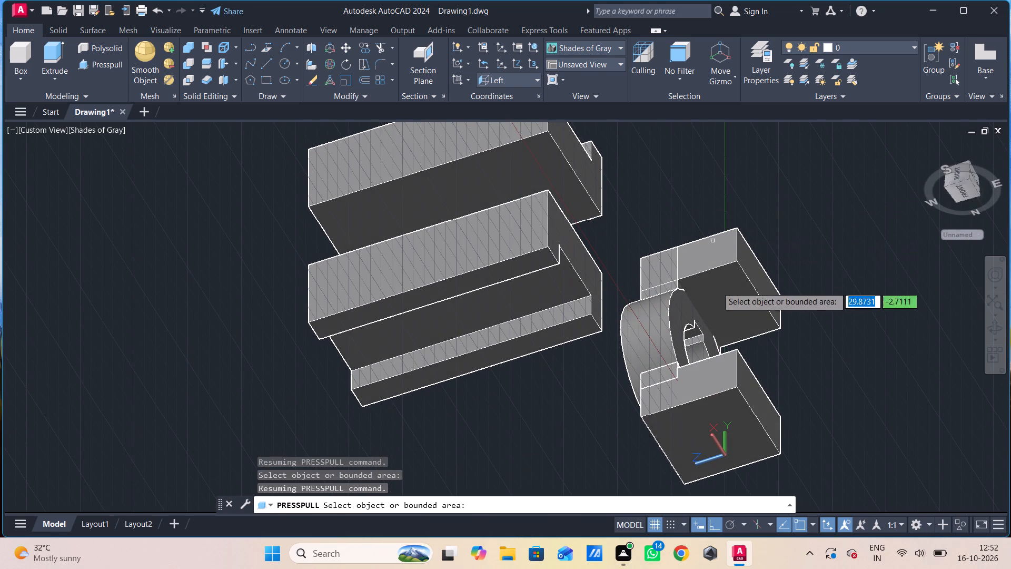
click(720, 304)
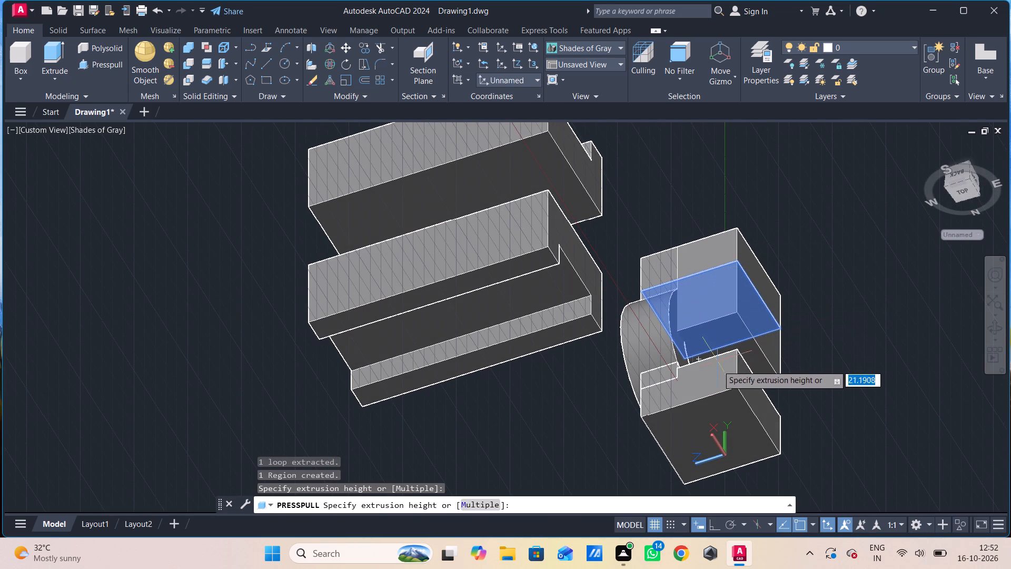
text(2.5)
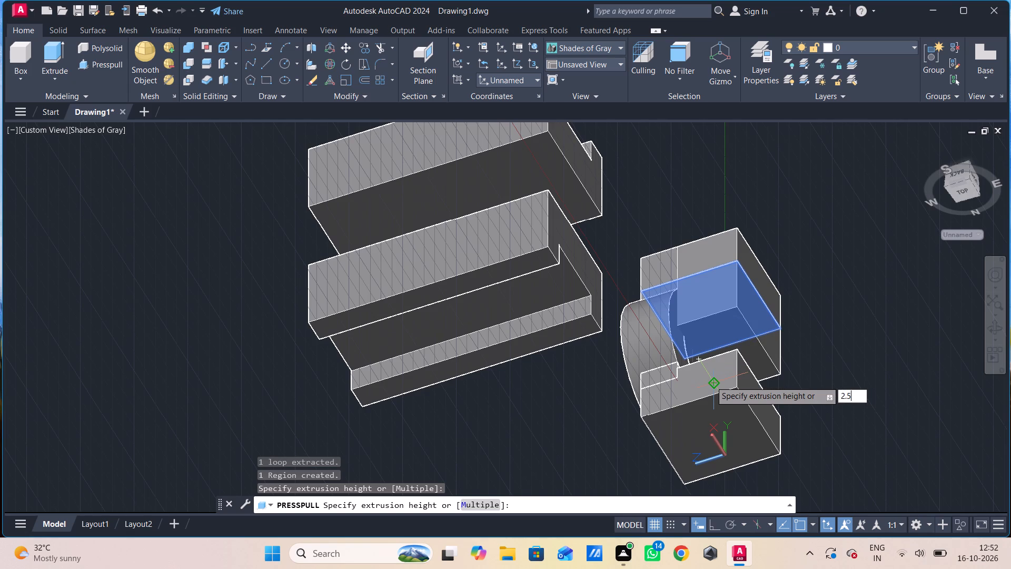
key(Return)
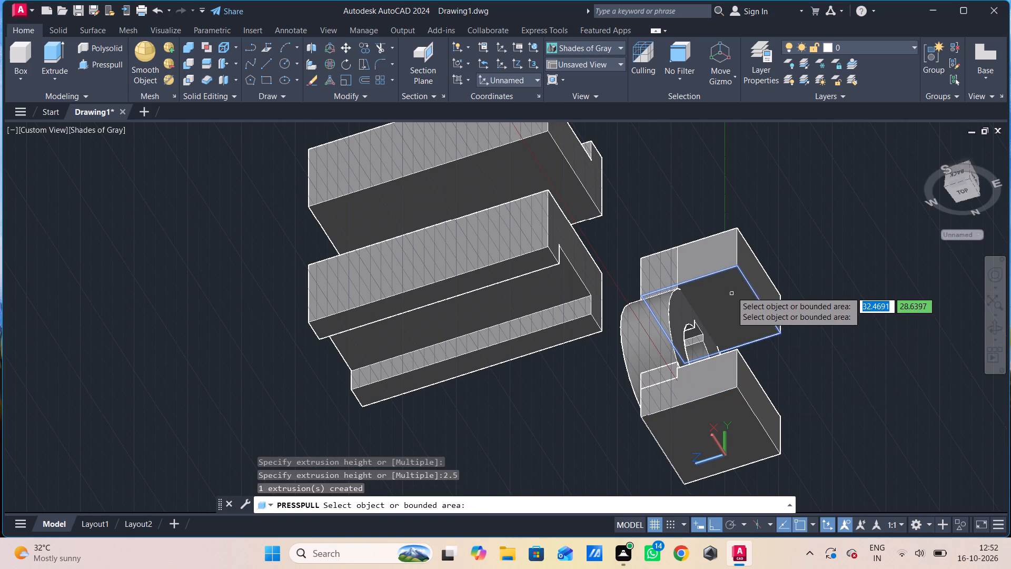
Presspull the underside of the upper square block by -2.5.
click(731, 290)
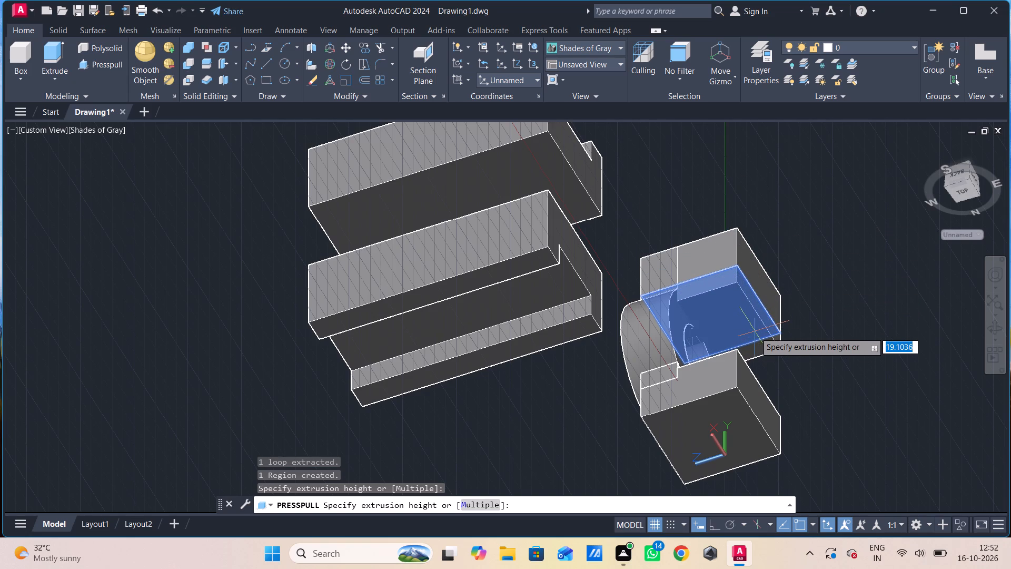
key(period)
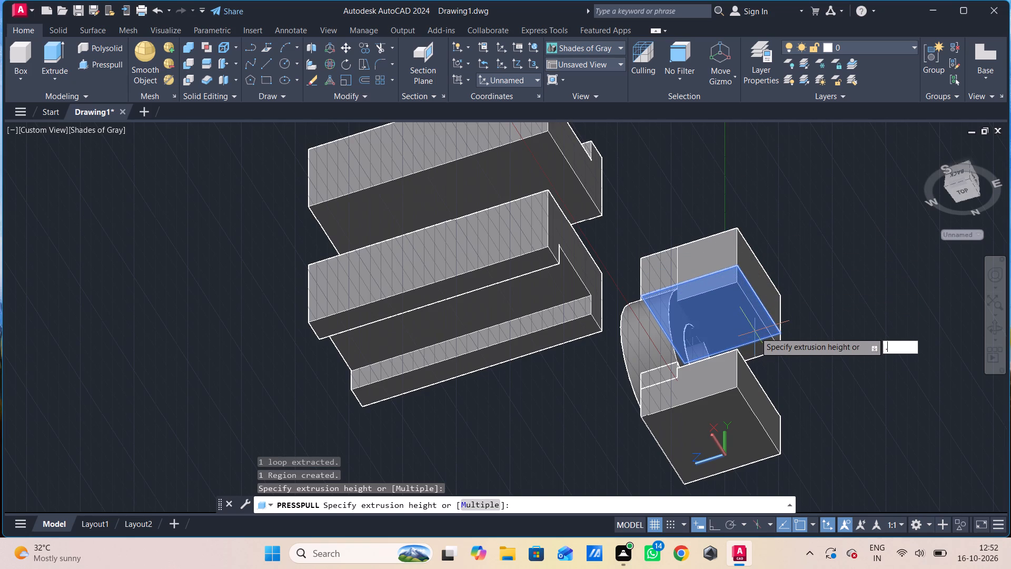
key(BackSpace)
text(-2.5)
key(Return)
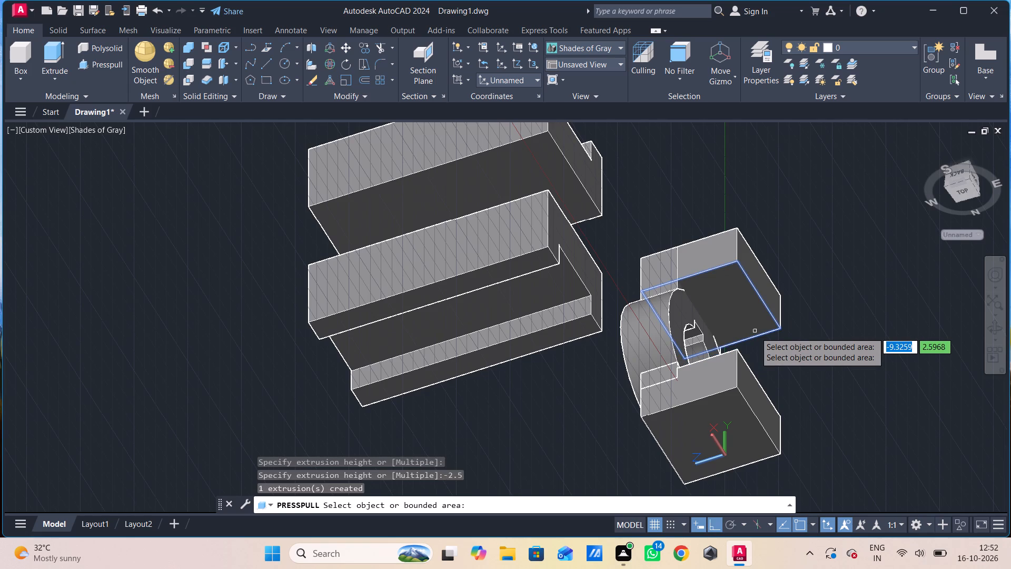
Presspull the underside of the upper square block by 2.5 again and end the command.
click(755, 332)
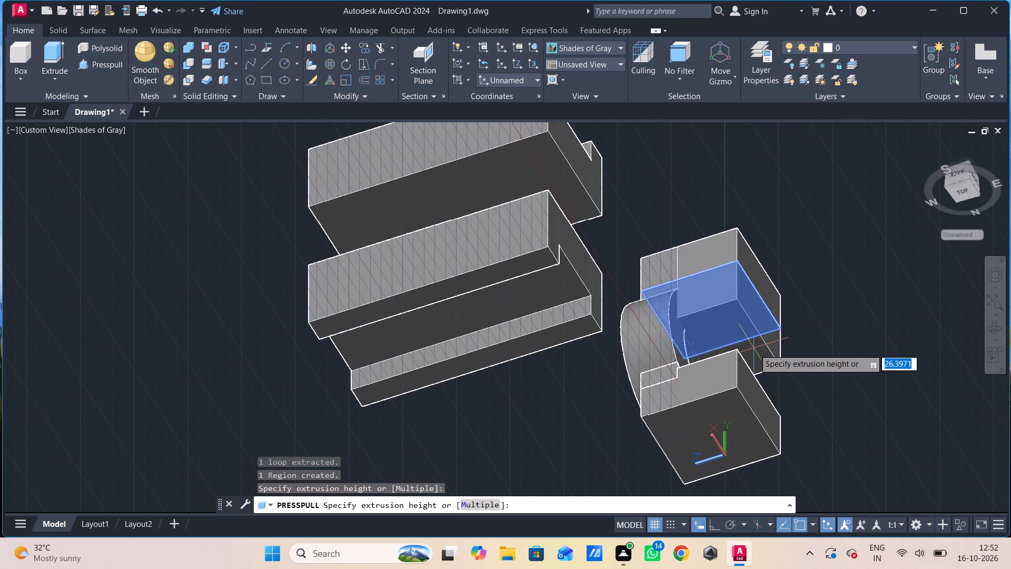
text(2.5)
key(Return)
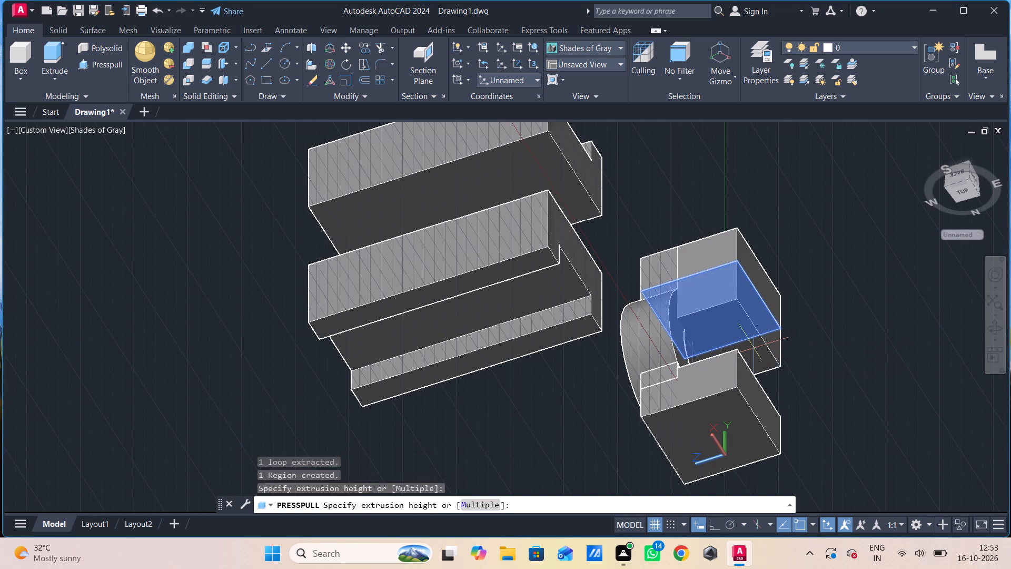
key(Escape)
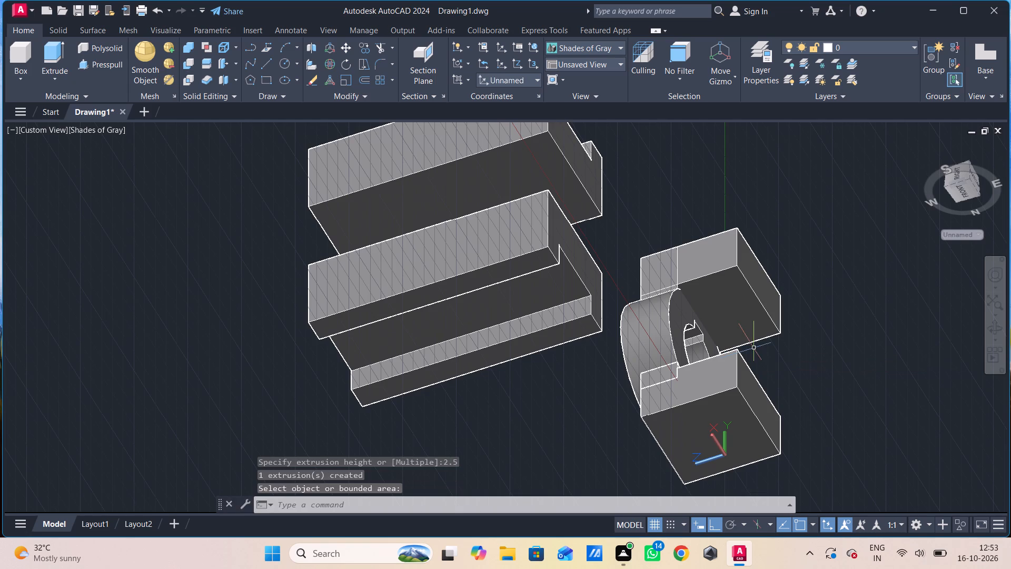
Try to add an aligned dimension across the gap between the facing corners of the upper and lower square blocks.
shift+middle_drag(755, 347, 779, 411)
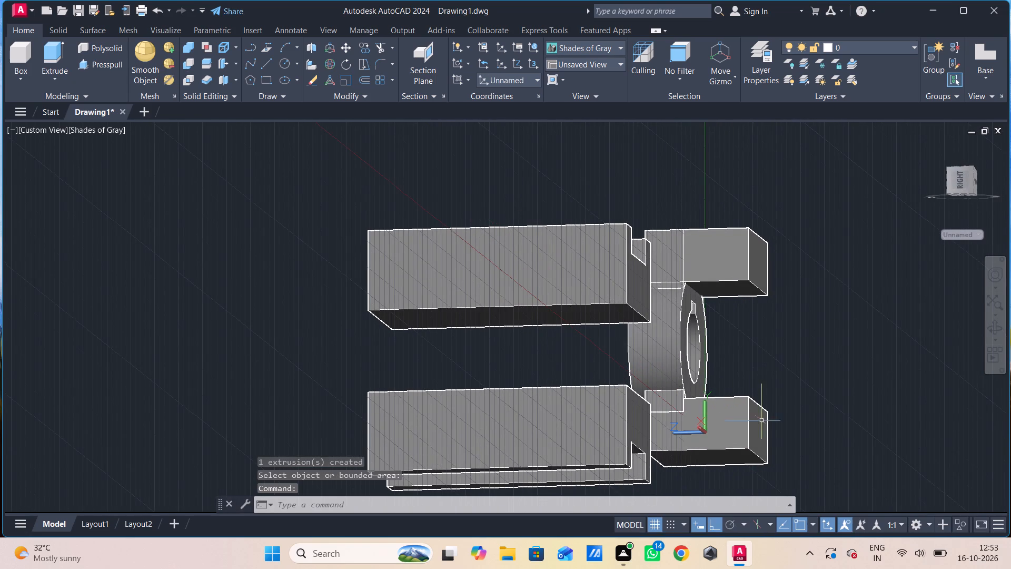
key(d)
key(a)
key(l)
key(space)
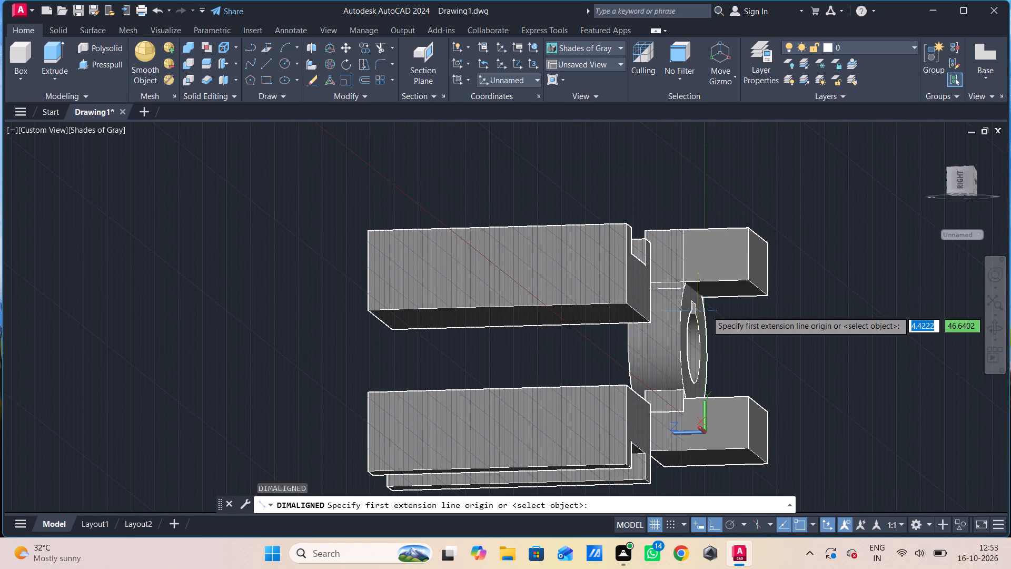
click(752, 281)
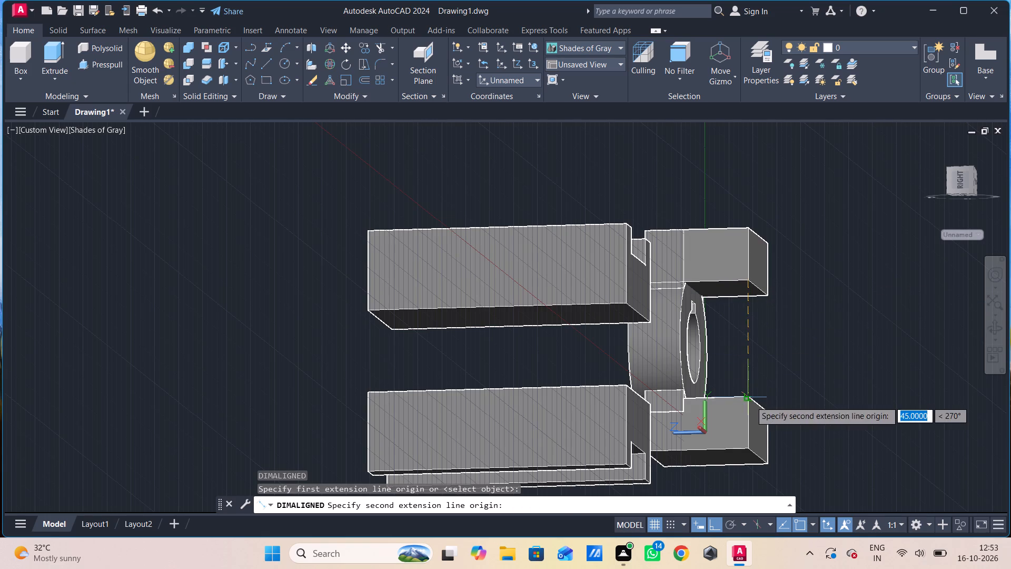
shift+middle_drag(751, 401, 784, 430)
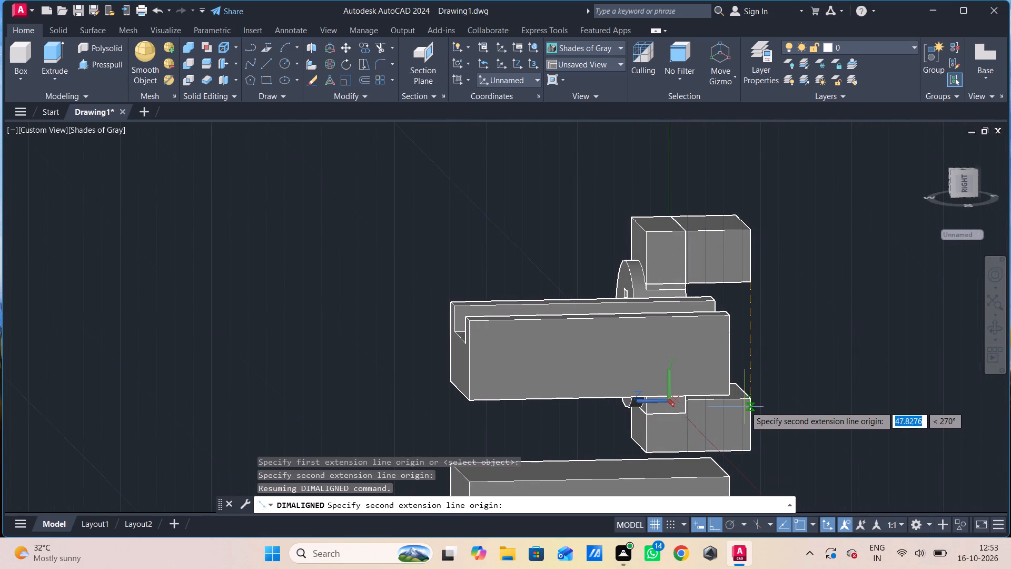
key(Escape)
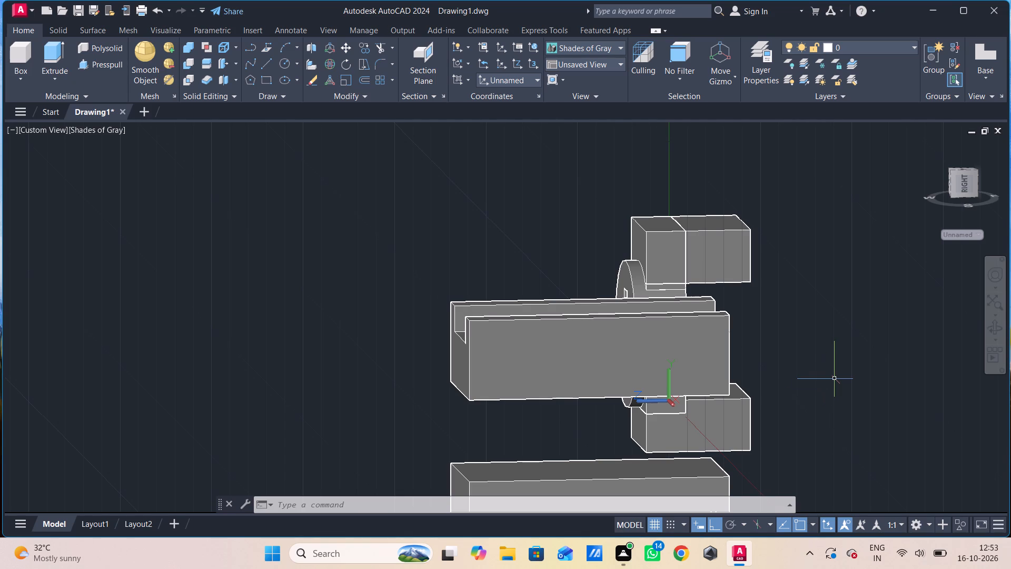
Undo the recent dimensions, Presspulls, copy, circle and move, back to before the flat square was thickened with Presspull.
shift+middle_drag(837, 379, 970, 372)
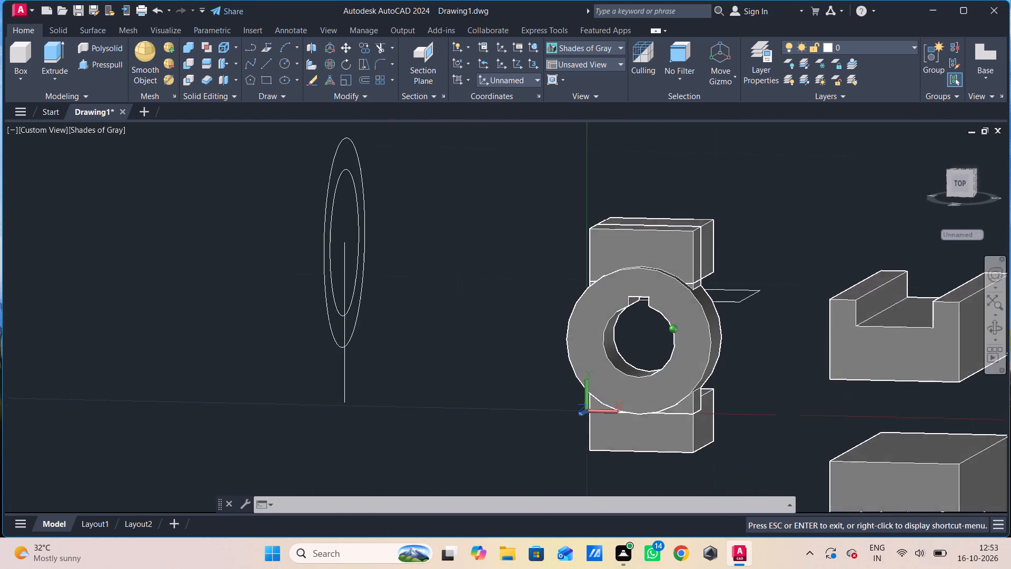
shift+middle_drag(970, 372, 979, 372)
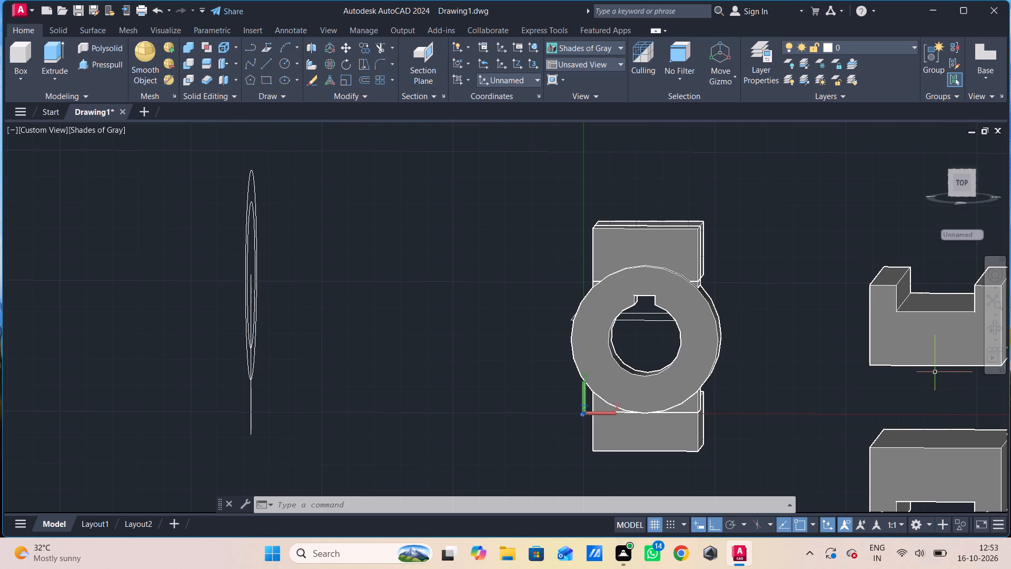
key(ctrl+z)
key(ctrl+z)
key(ctrl+z)
key(ctrl+z)
key(ctrl+z)
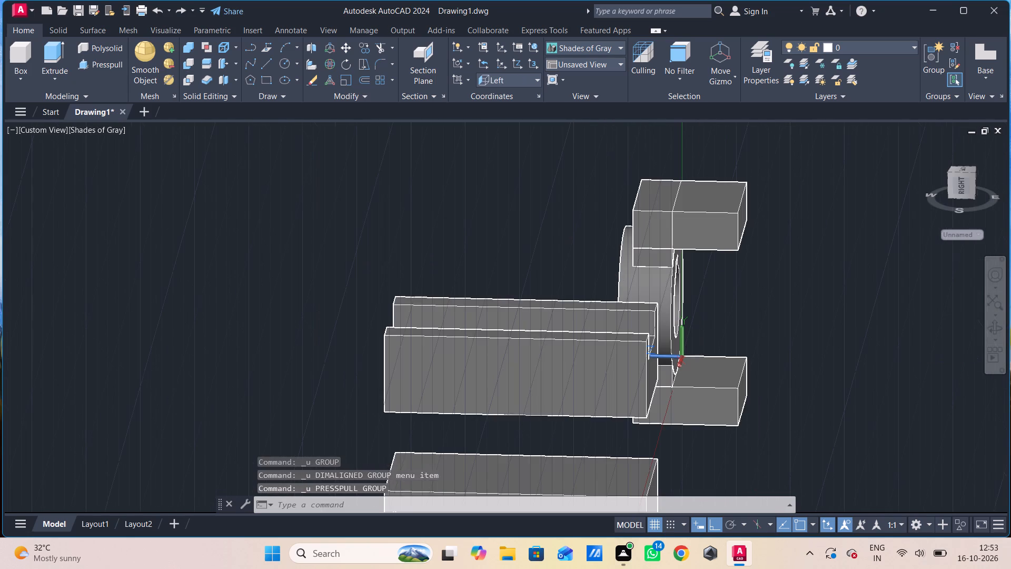
key(ctrl+z)
key(ctrl+z)
key(ctrl+z)
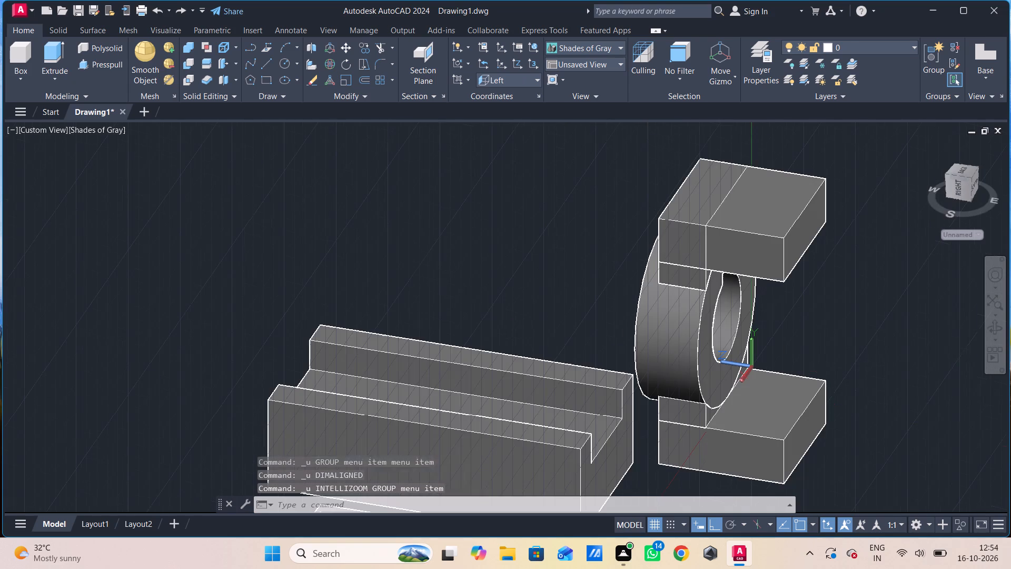
key(ctrl+z)
key(ctrl+z)
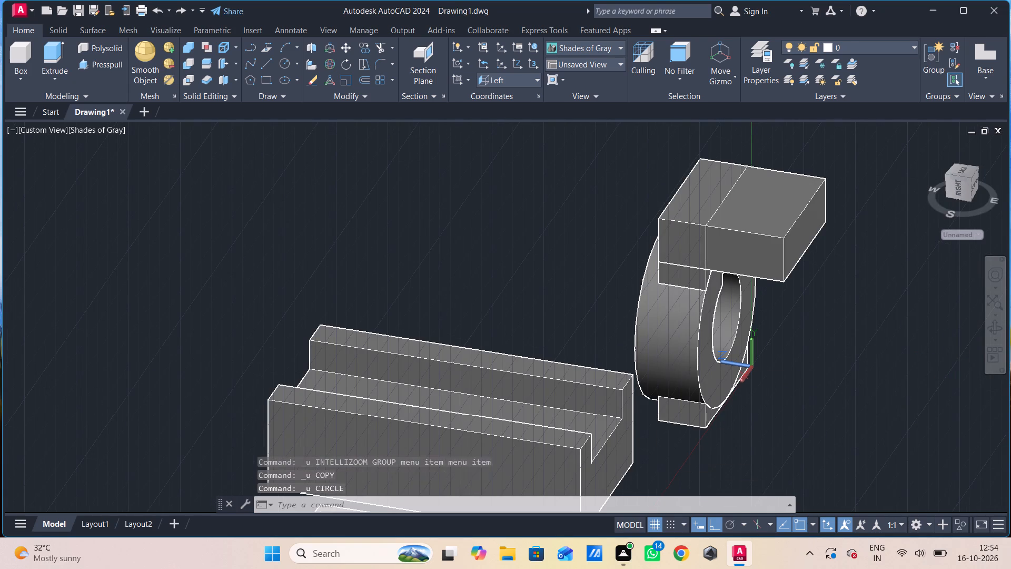
key(ctrl+z)
key(ctrl+z)
key(ctrl+z)
key(ctrl+z)
key(ctrl+z)
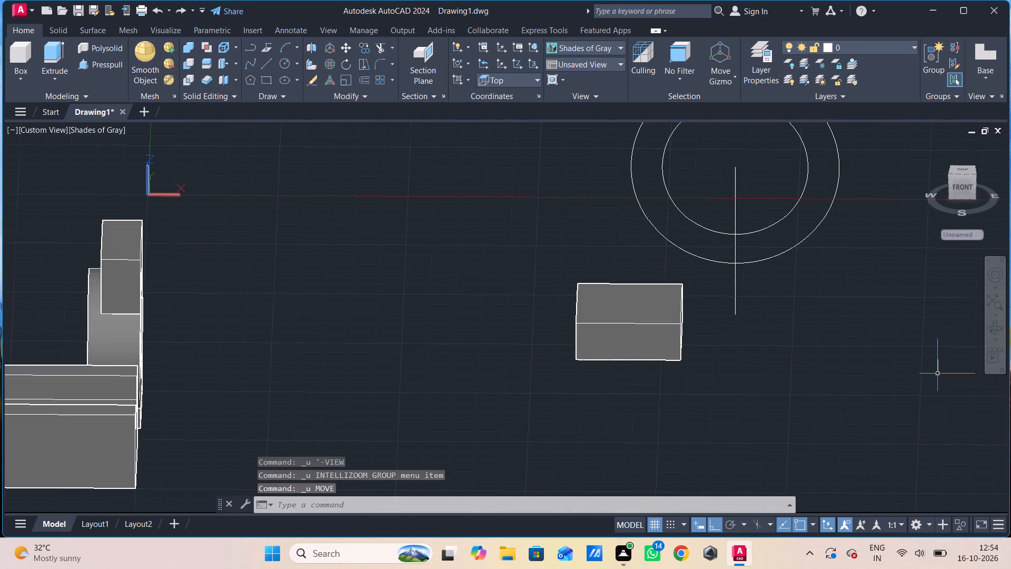
key(ctrl+z)
In the Left view, move the upper arc-notched block straight along negative X, clear of the keyway ring.
ctrl+middle_drag(869, 384, 863, 361)
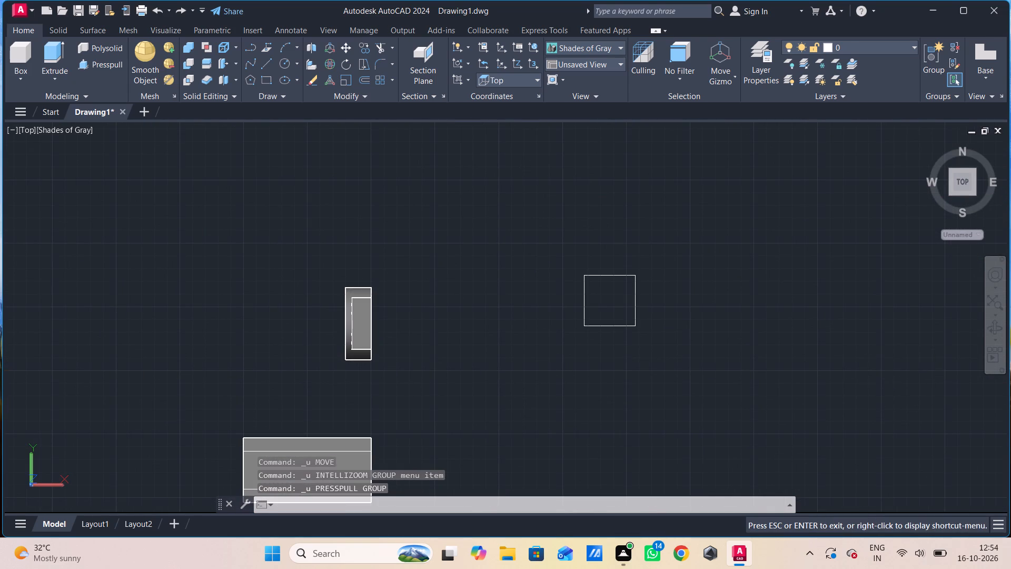
ctrl+middle_drag(863, 361, 924, 323)
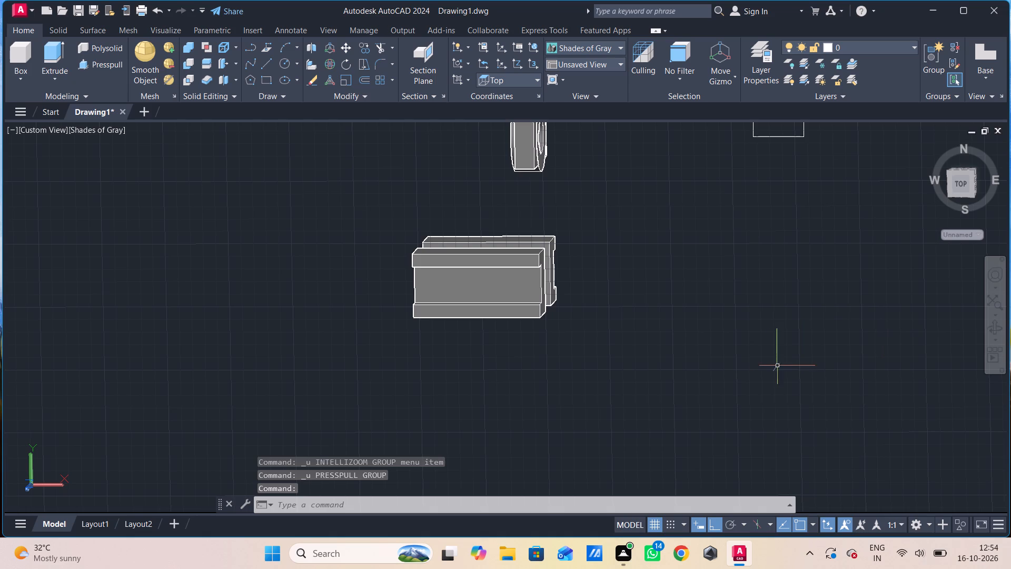
shift+middle_drag(745, 373, 816, 288)
shift+middle_drag(790, 365, 787, 325)
scroll(786, 341, down, 1)
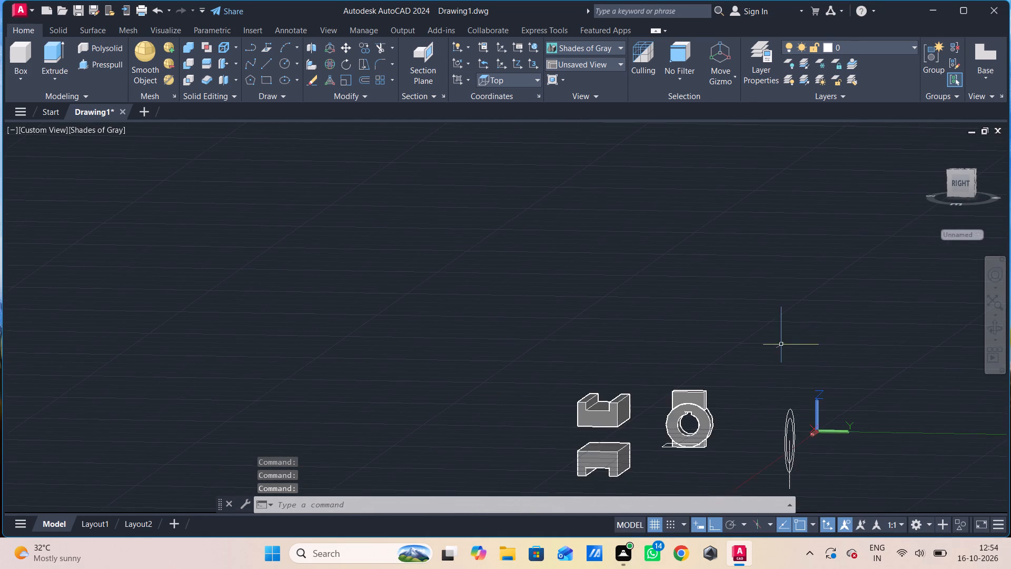
scroll(768, 370, up, 1)
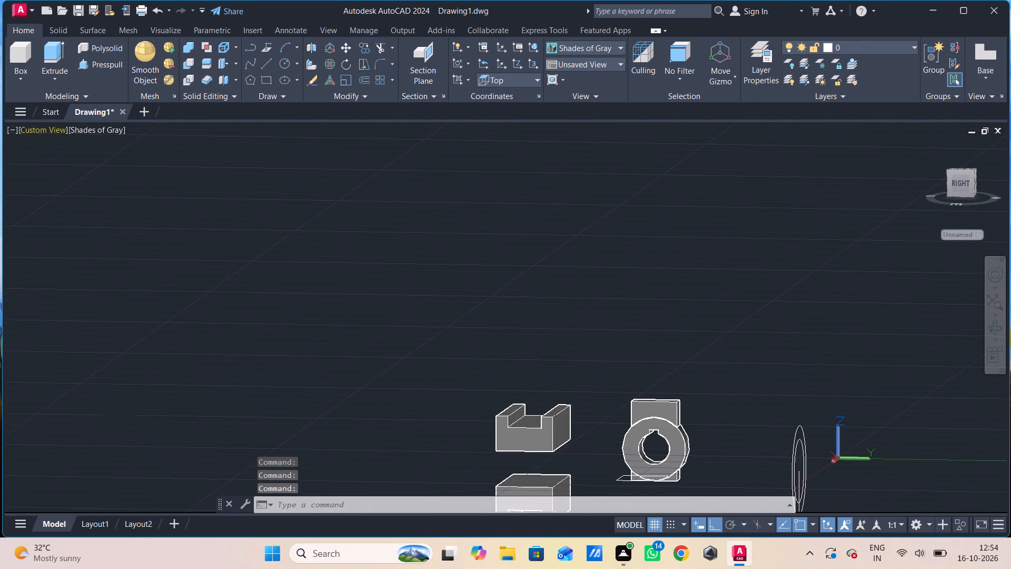
click(29, 129)
click(64, 194)
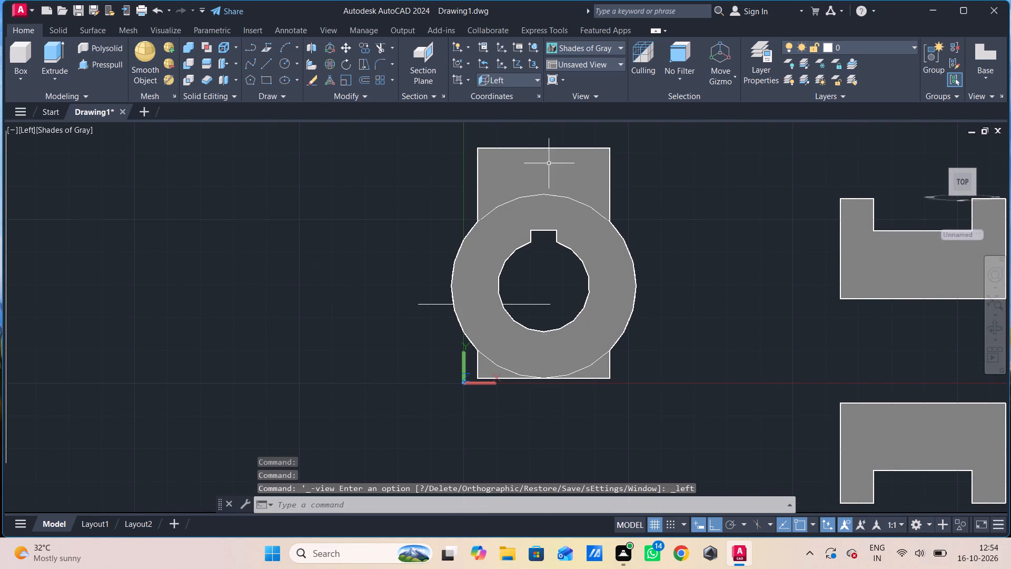
click(578, 159)
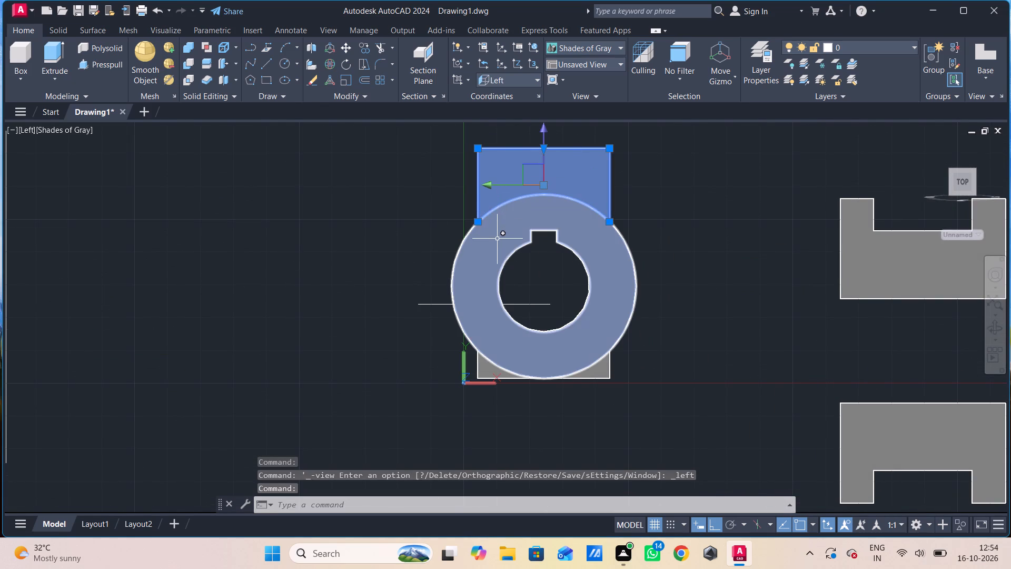
text(m)
key(space)
click(506, 190)
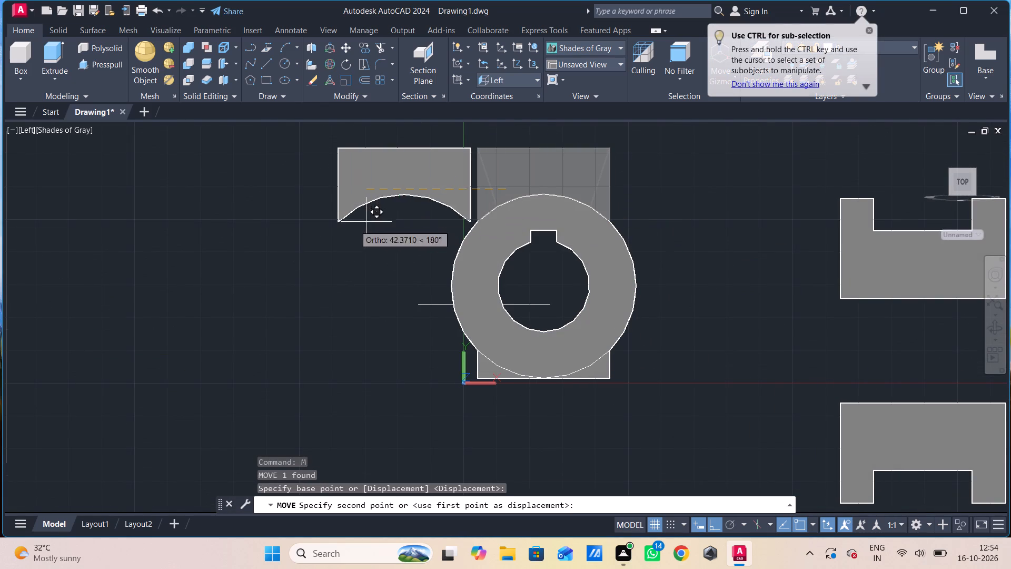
click(240, 232)
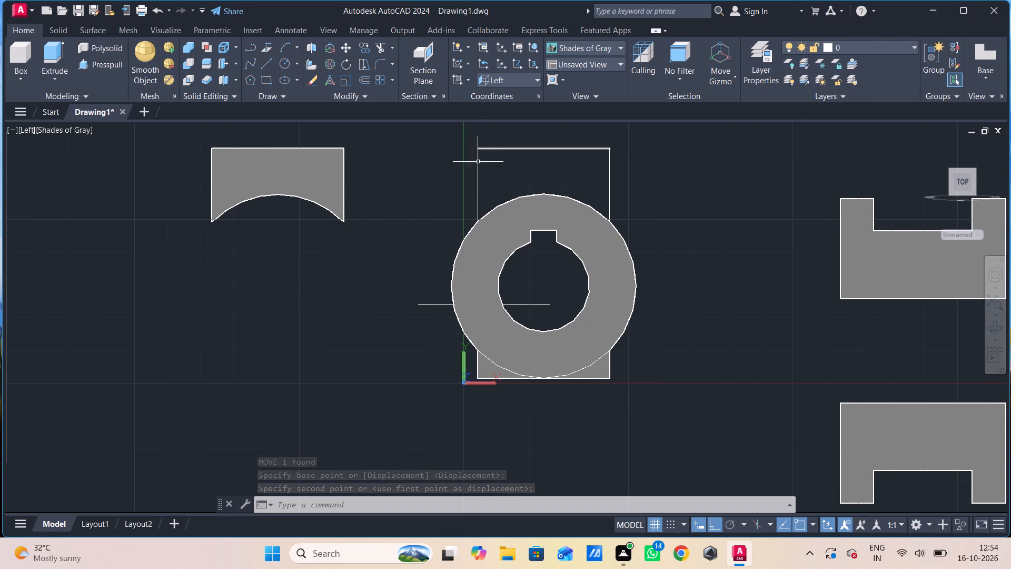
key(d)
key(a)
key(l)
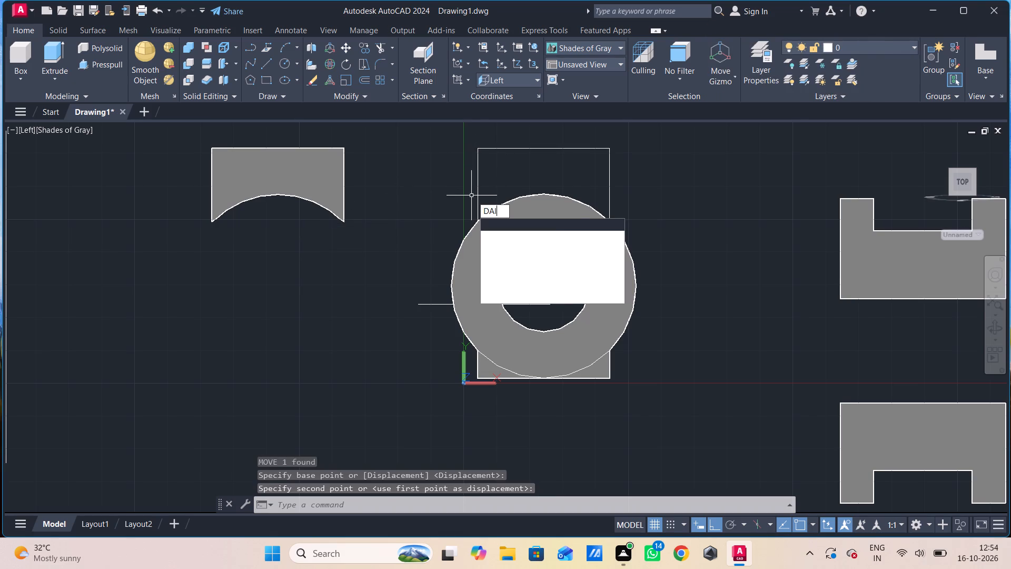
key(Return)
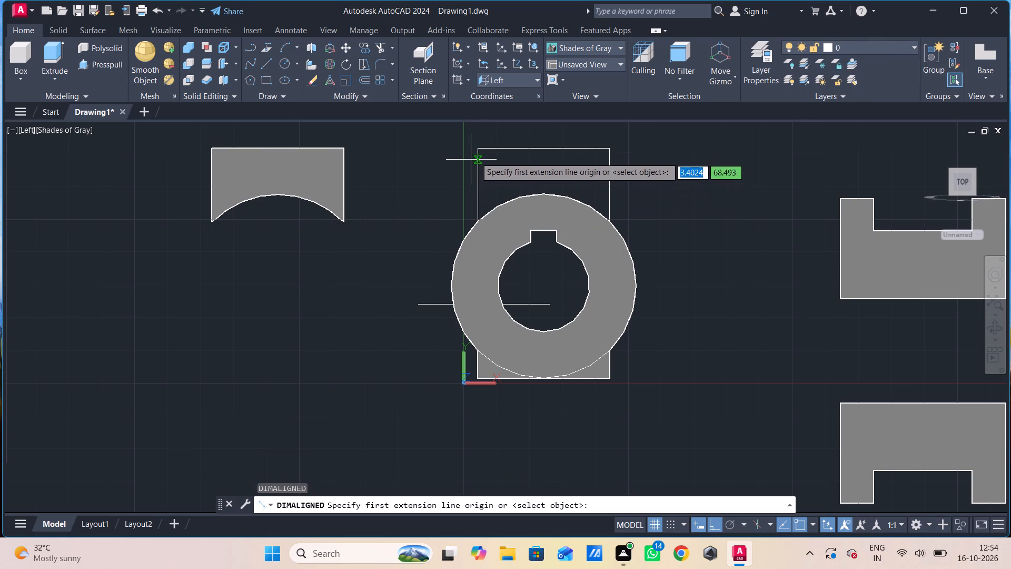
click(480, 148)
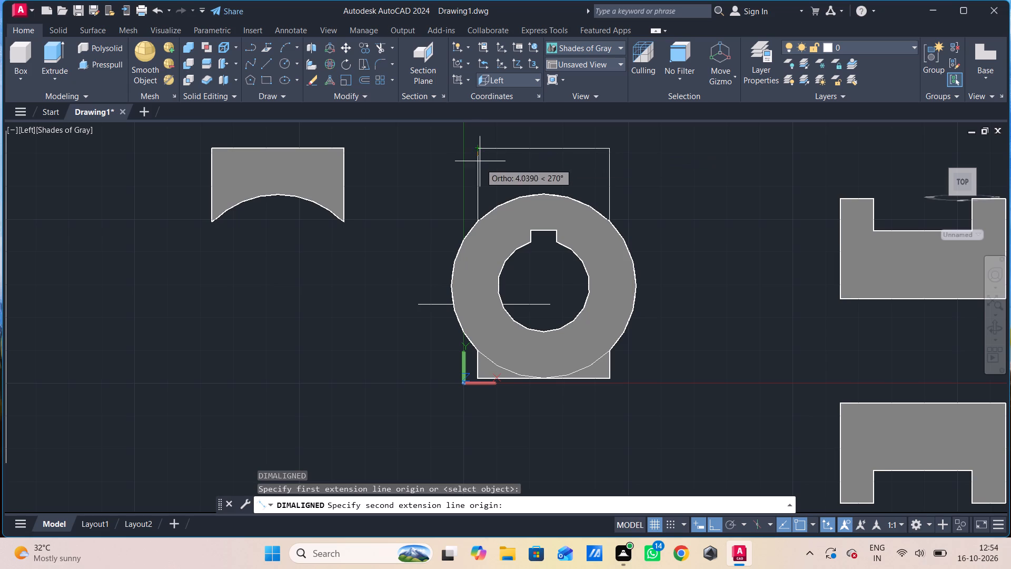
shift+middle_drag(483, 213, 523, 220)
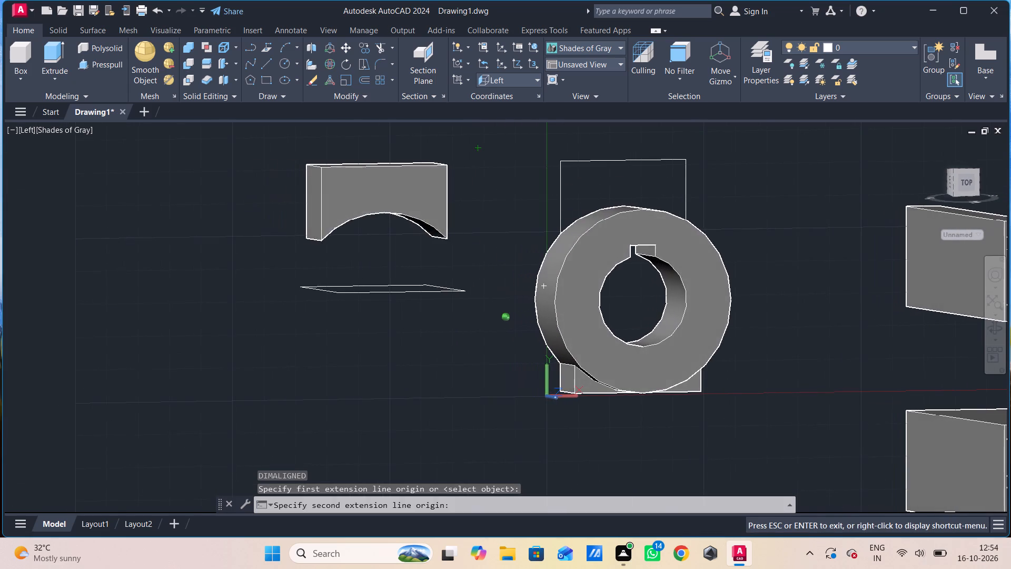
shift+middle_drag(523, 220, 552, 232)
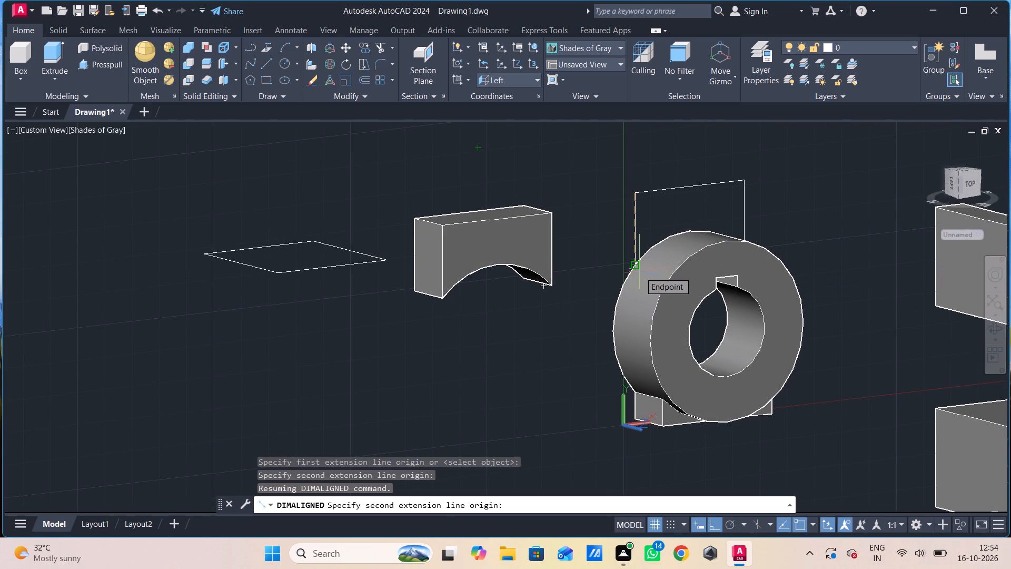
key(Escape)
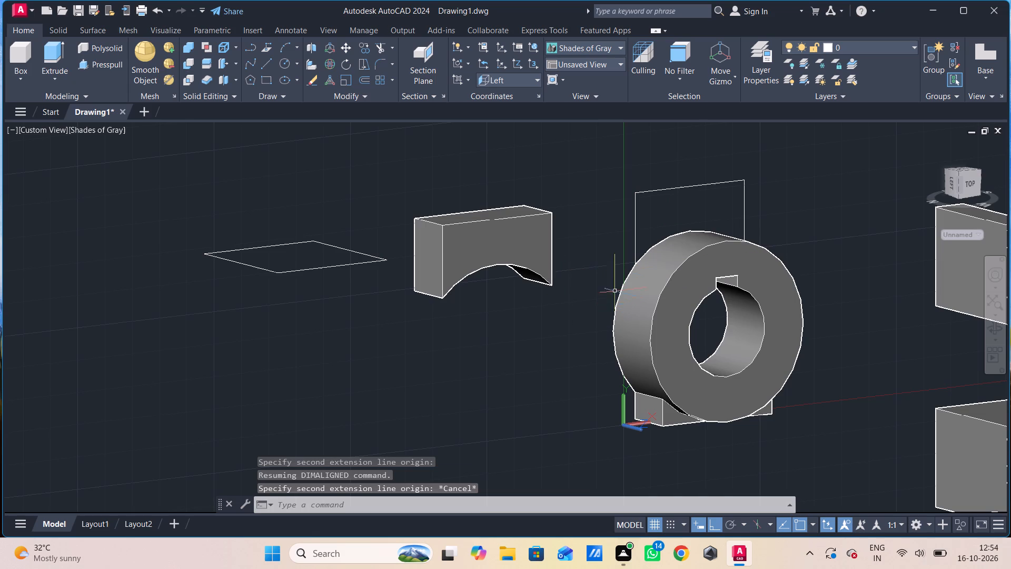
Erase the top line joining the two upright lines above the keyway ring.
click(641, 192)
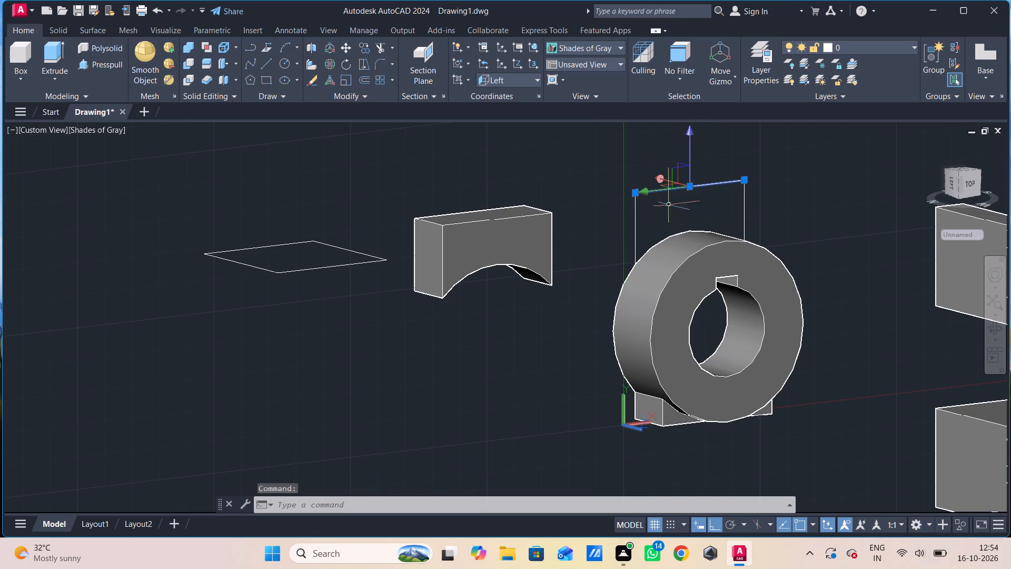
key(Delete)
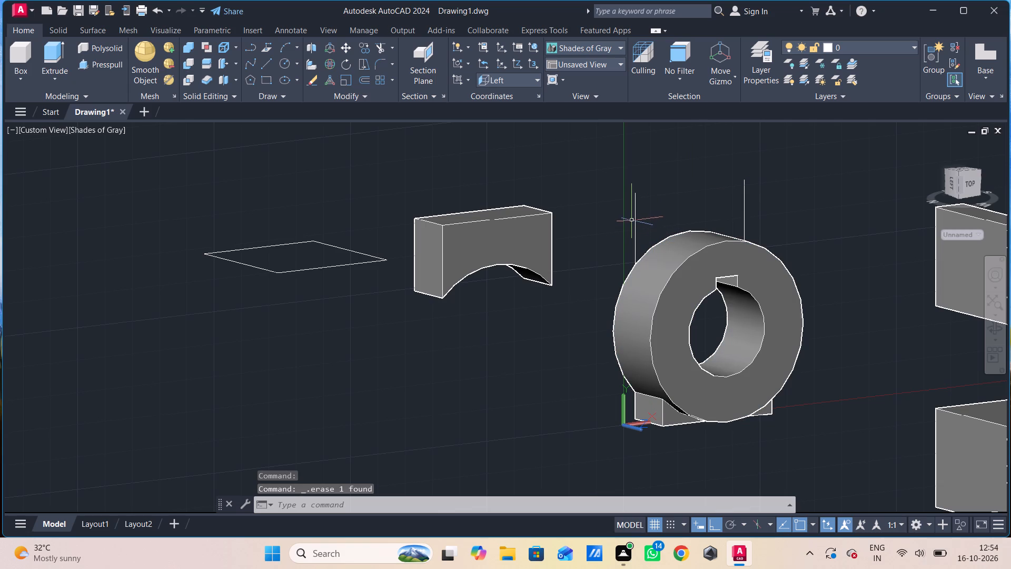
Draw a line 19 up from the foot of the upright nearest the Y axis, continuing 40 straight across to the opposite upright.
key(l)
key(Return)
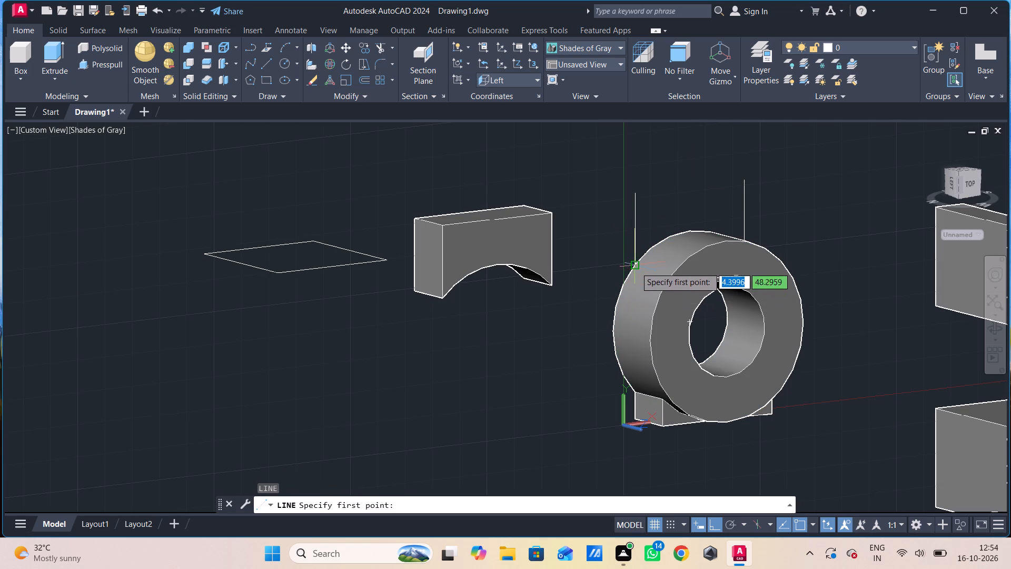
click(635, 265)
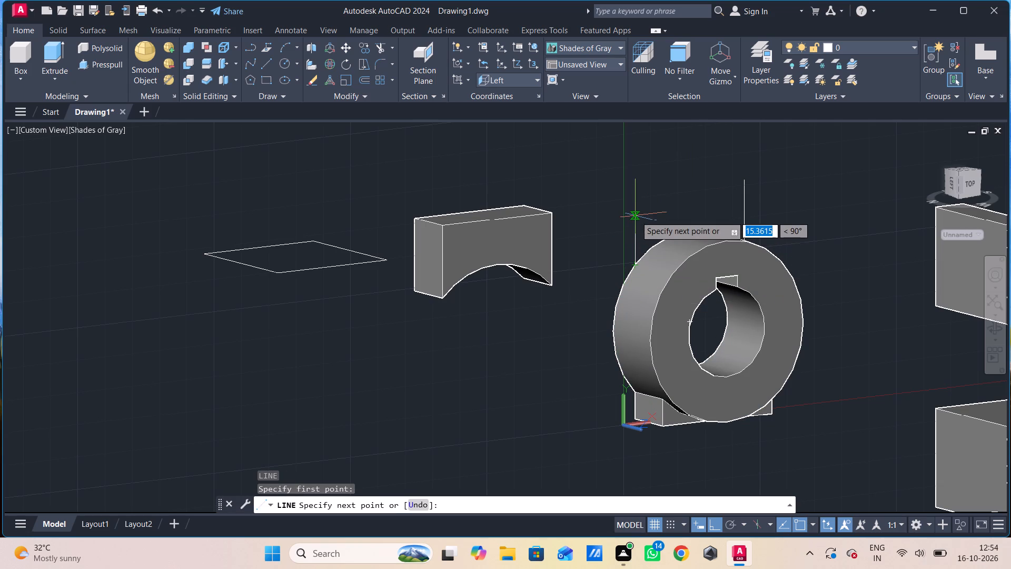
text(20)
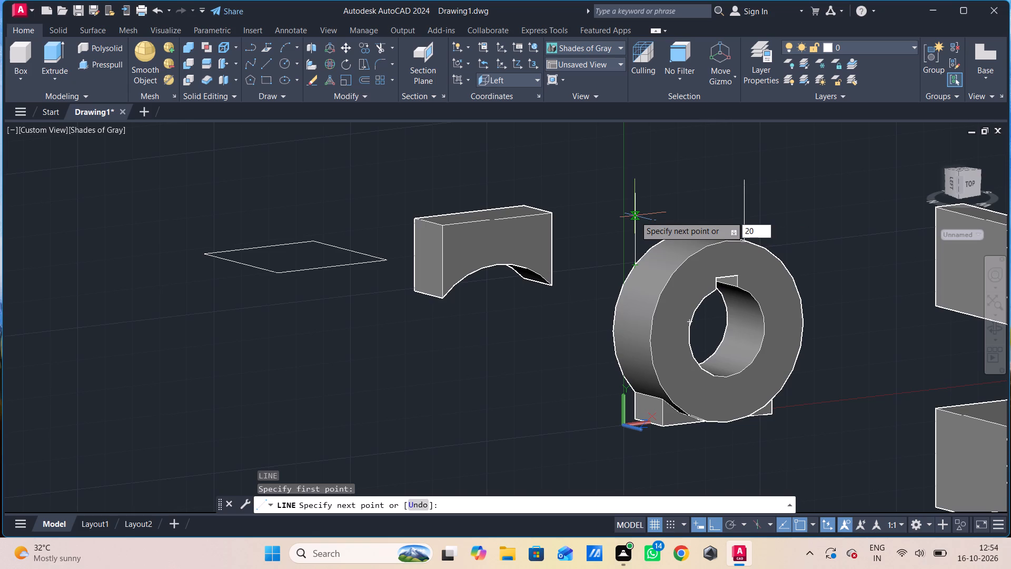
key(Return)
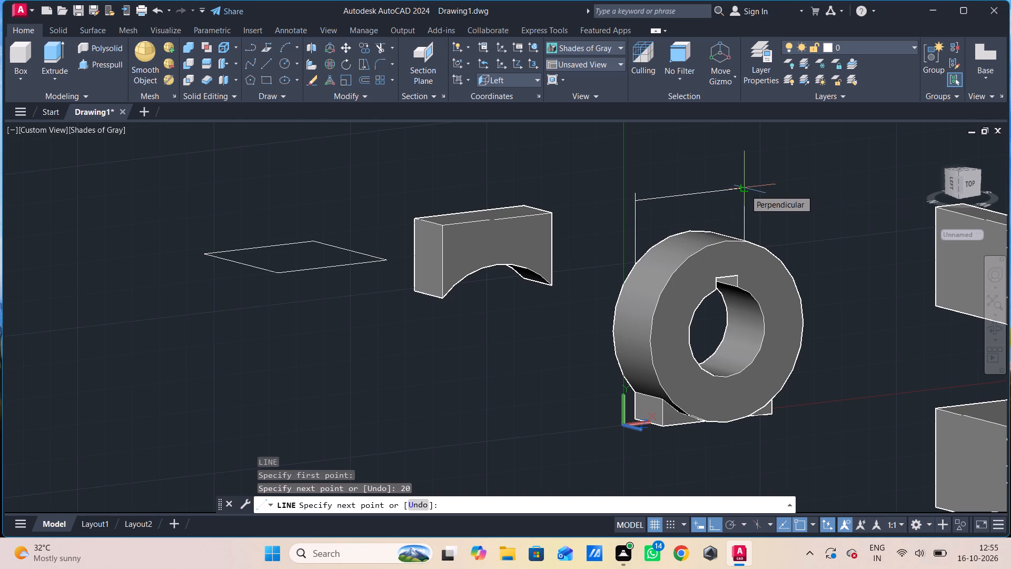
key(ctrl+z)
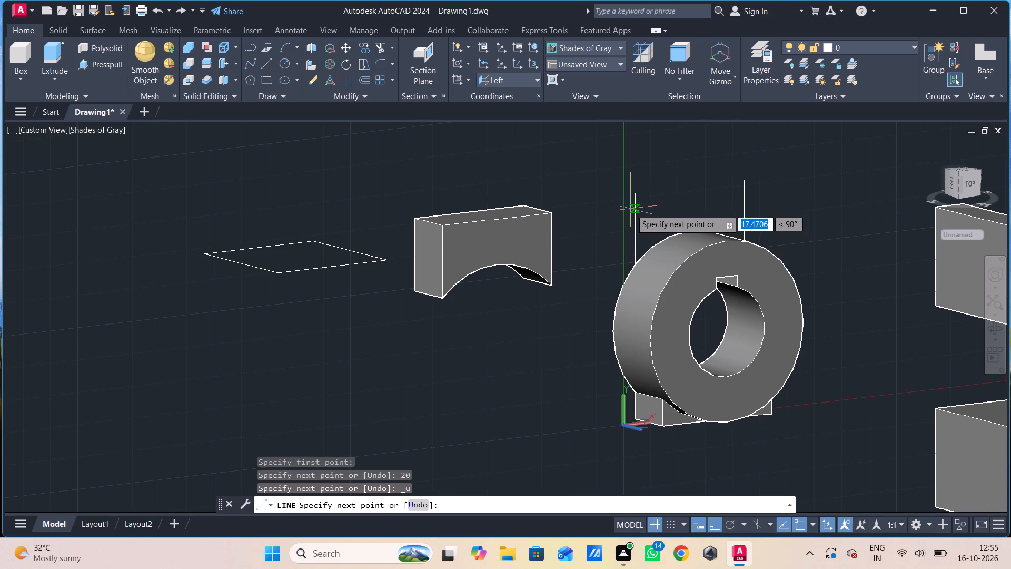
text(19)
key(Return)
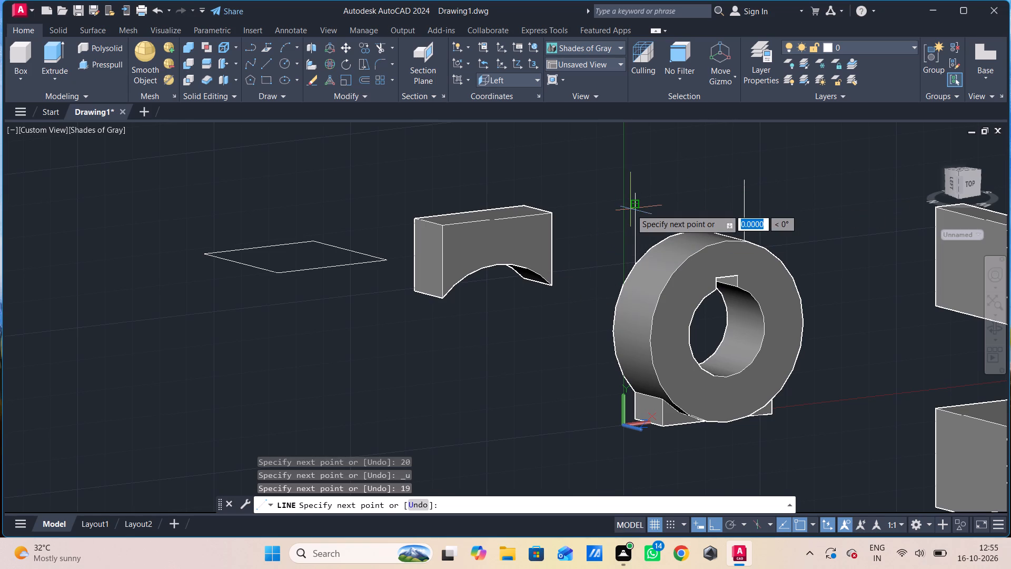
click(747, 192)
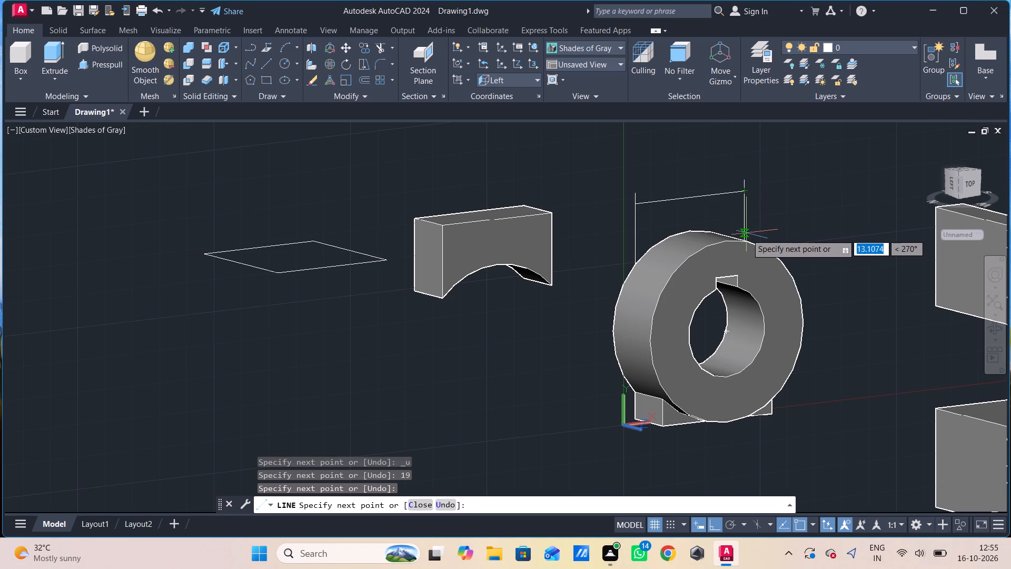
key(Escape)
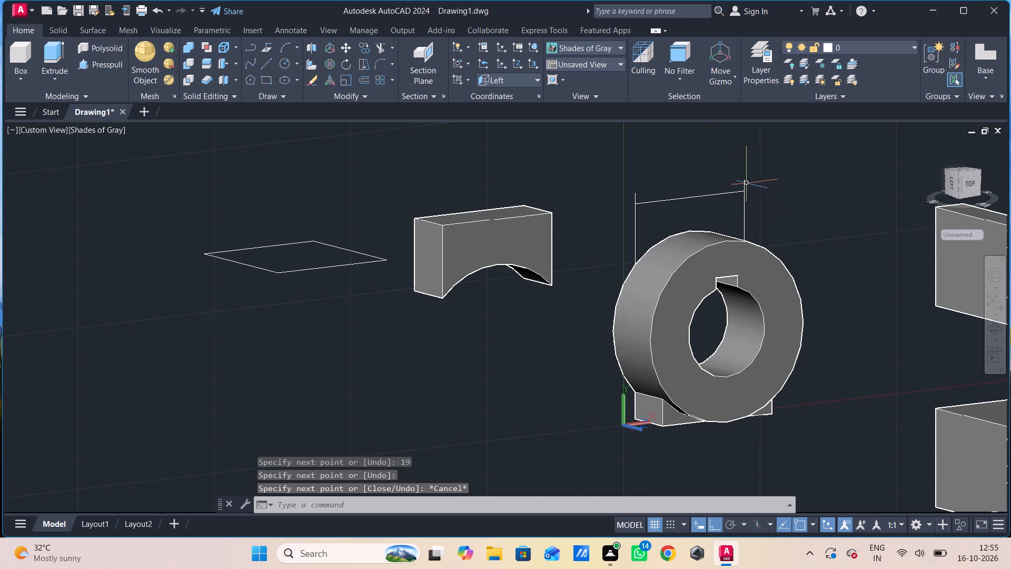
Trim the ends of both uprights that project above the new top line.
key(t)
key(r)
key(space)
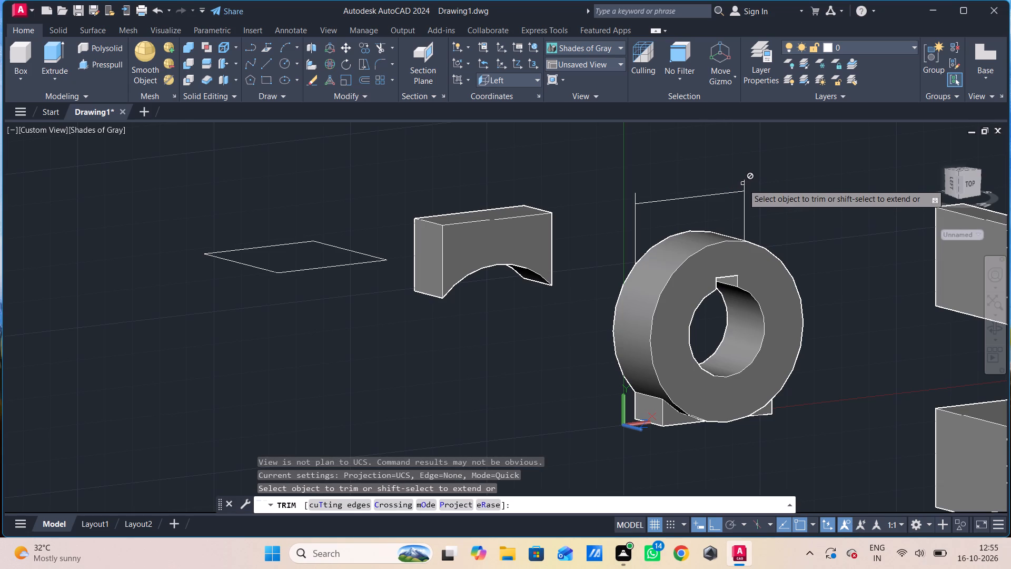
scroll(755, 162, up, 4)
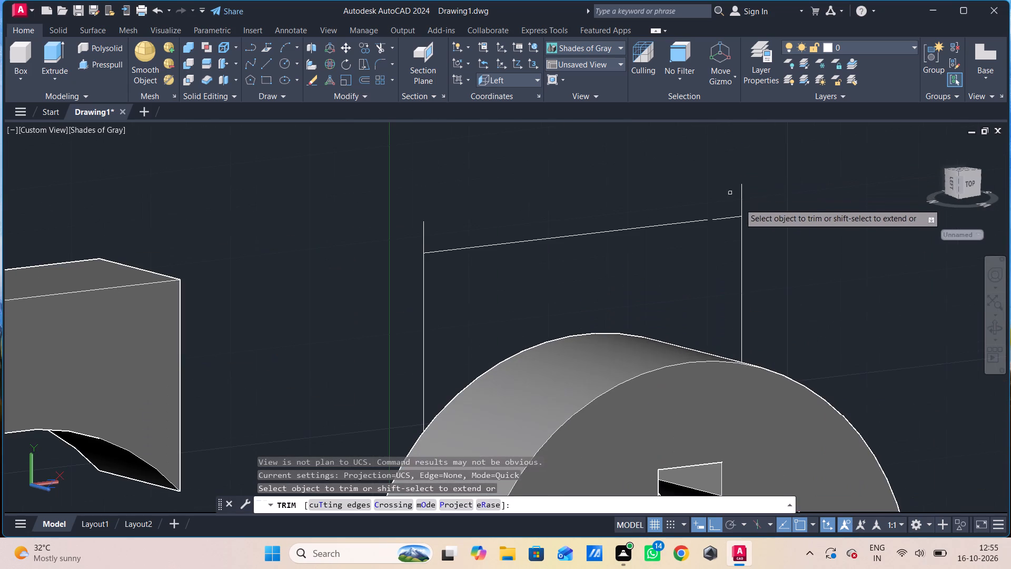
click(741, 194)
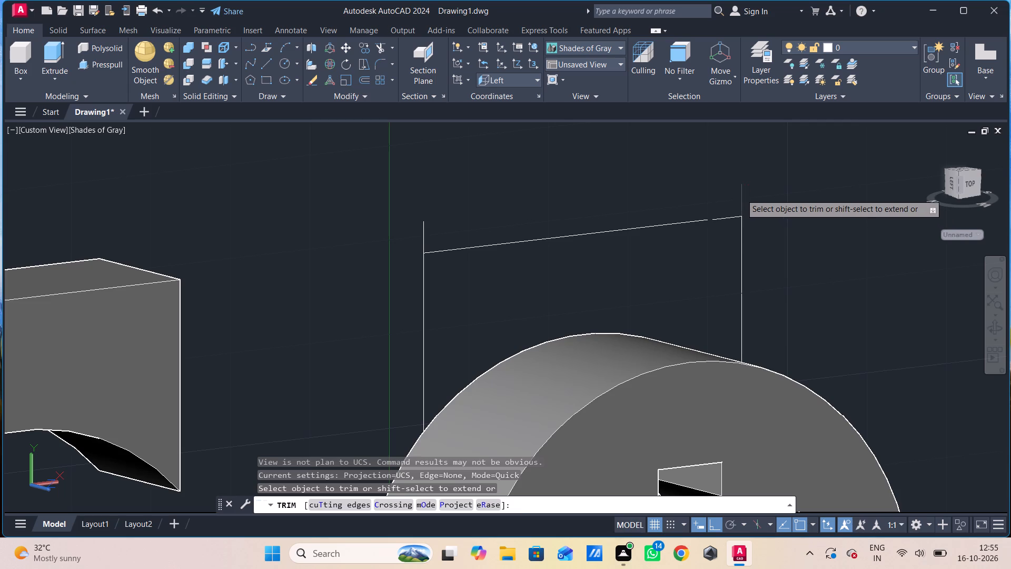
click(426, 228)
click(412, 239)
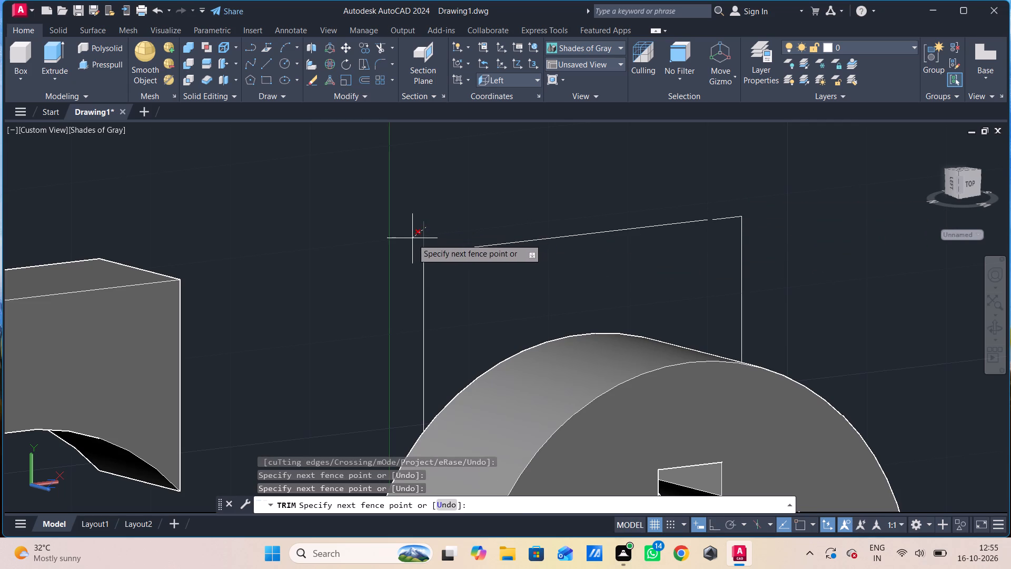
scroll(422, 236, down, 2)
key(Escape)
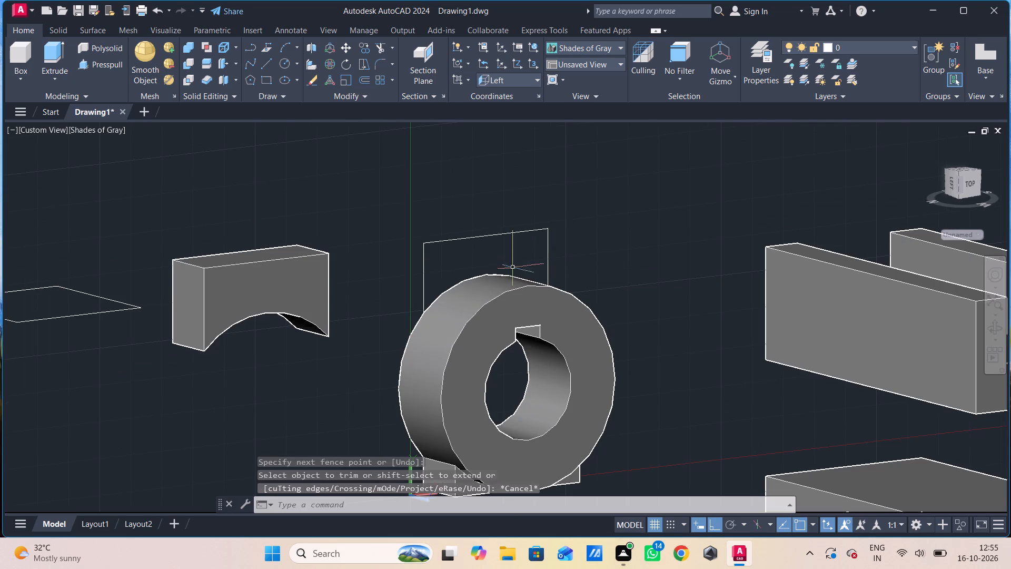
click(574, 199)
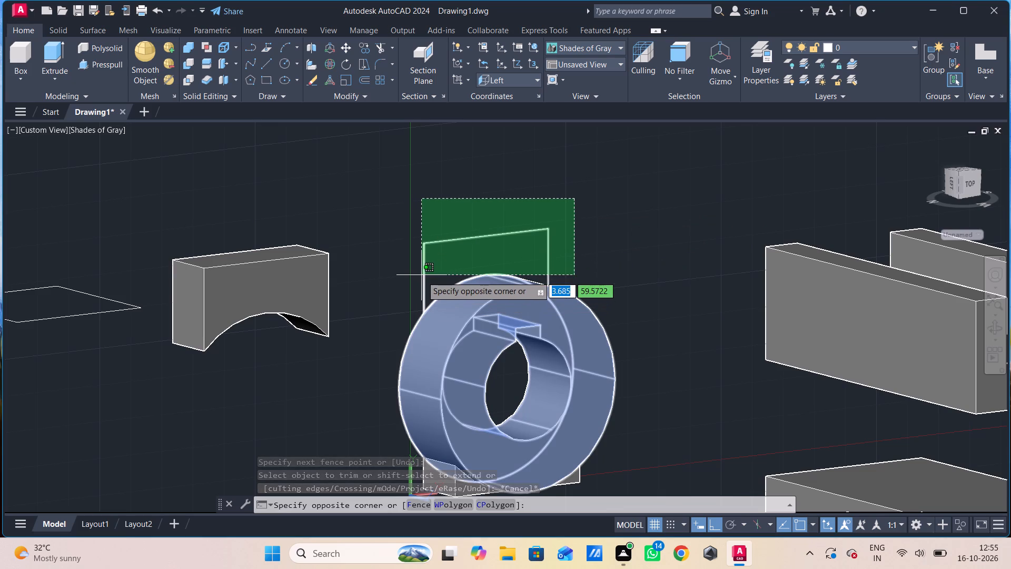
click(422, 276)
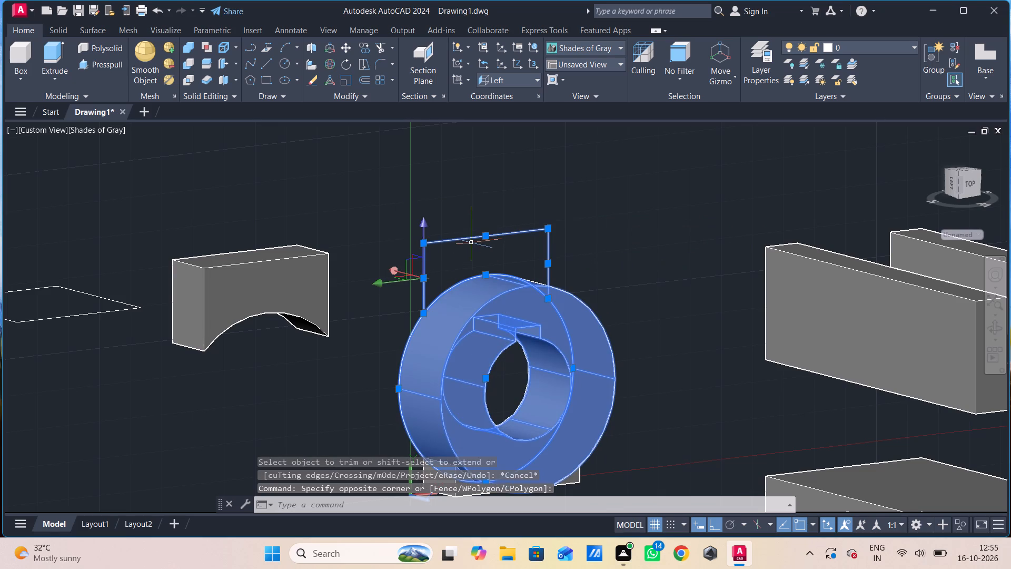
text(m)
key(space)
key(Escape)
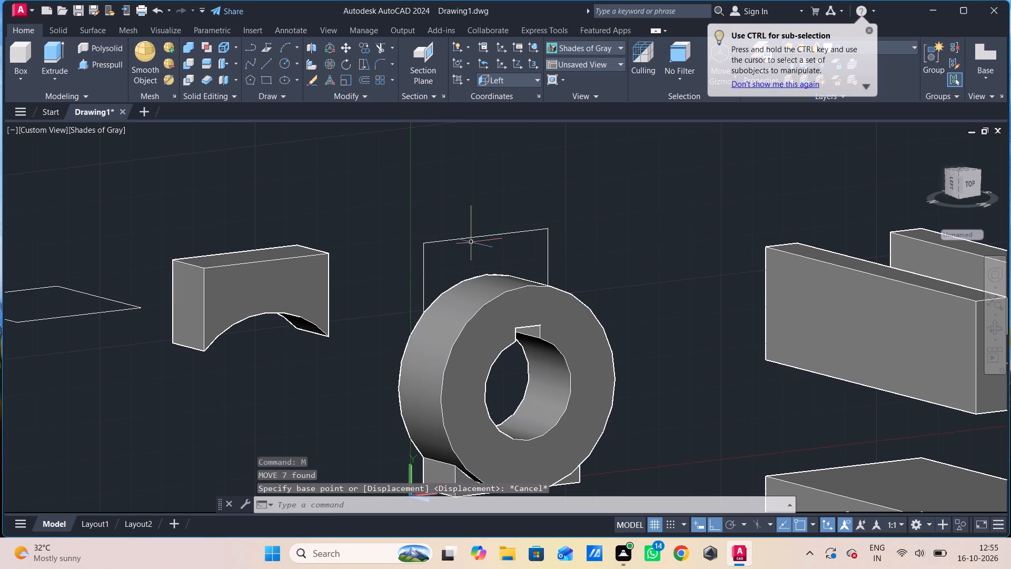
Move the profile lines above the ring together with the ring's rear outline circle along negative Z, clear of the solid ring.
click(543, 213)
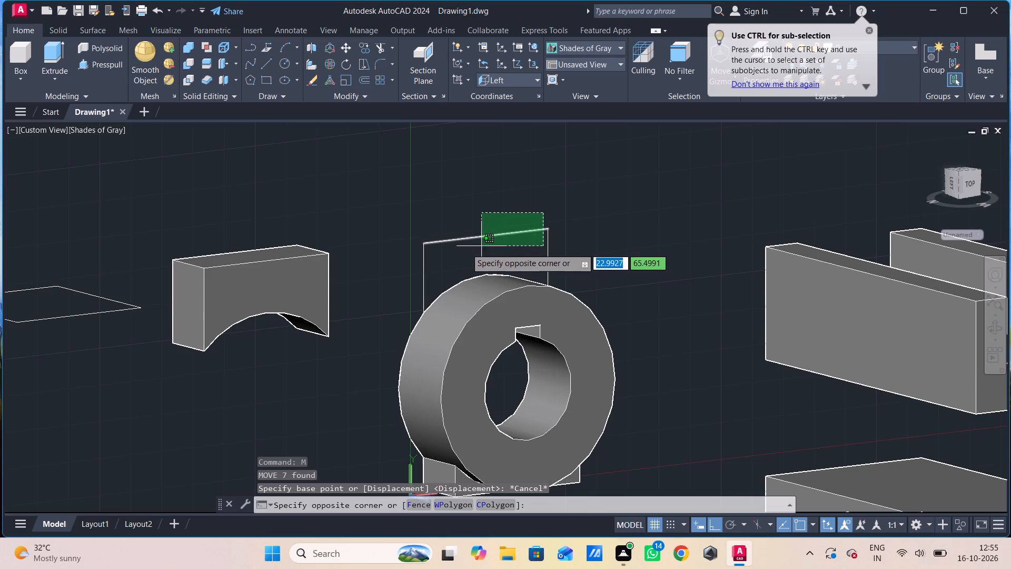
click(418, 271)
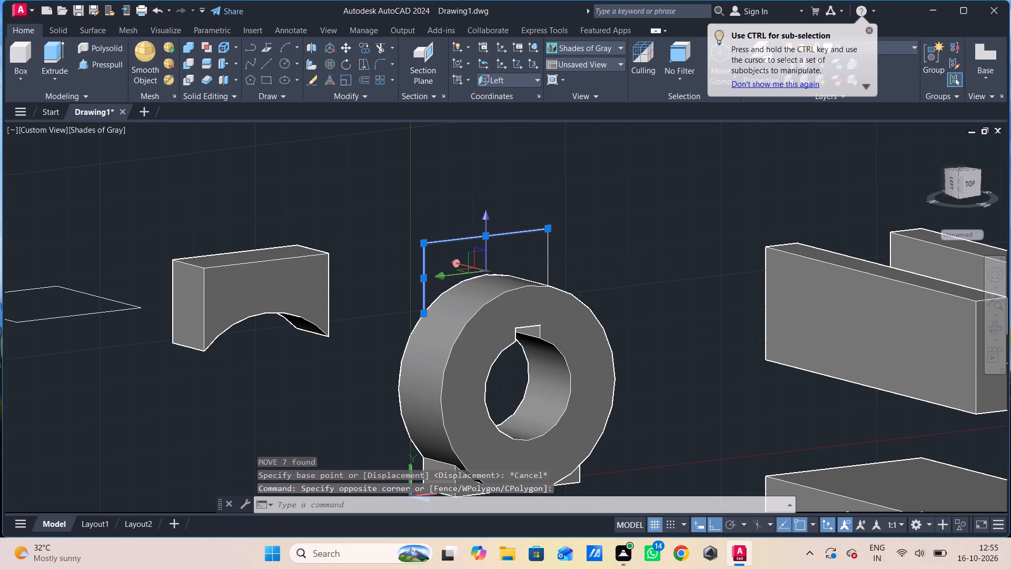
click(547, 245)
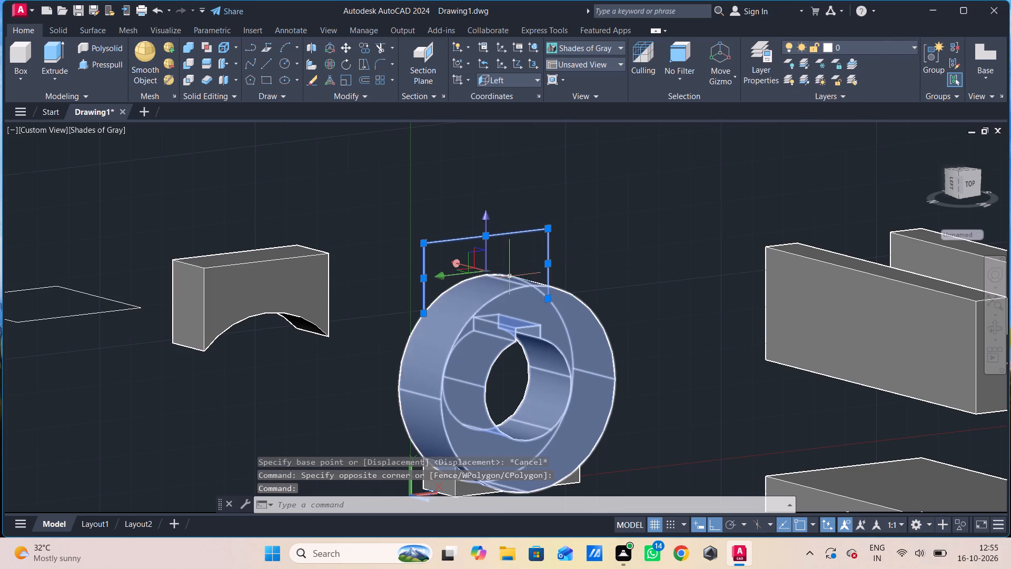
shift+middle_drag(480, 288, 548, 310)
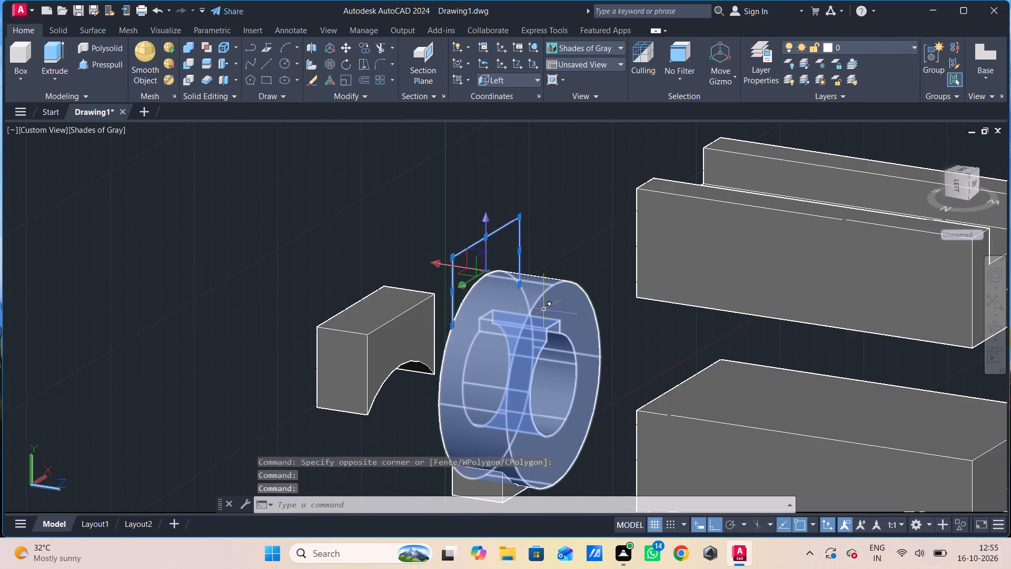
click(462, 299)
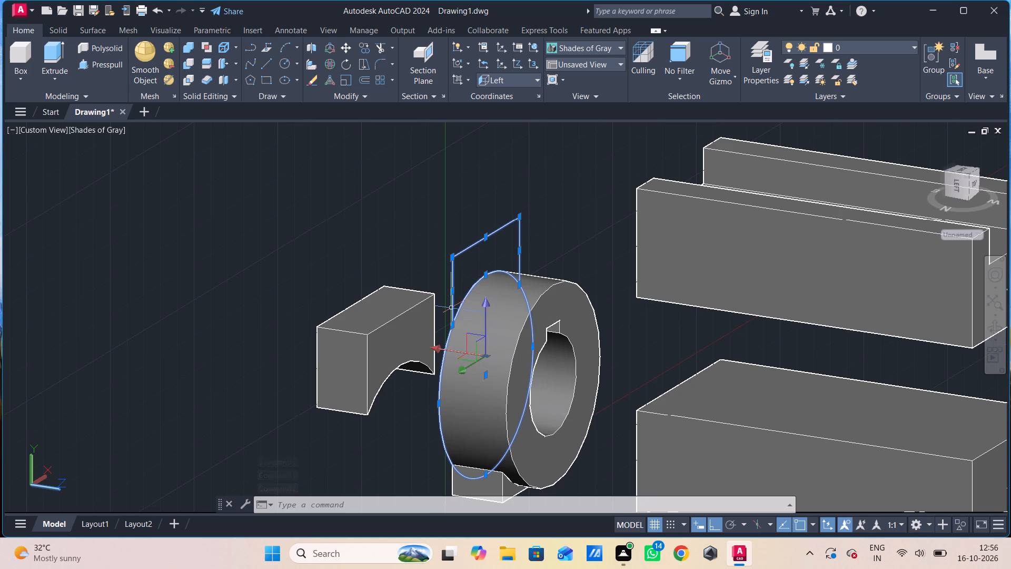
text(m)
key(space)
click(451, 284)
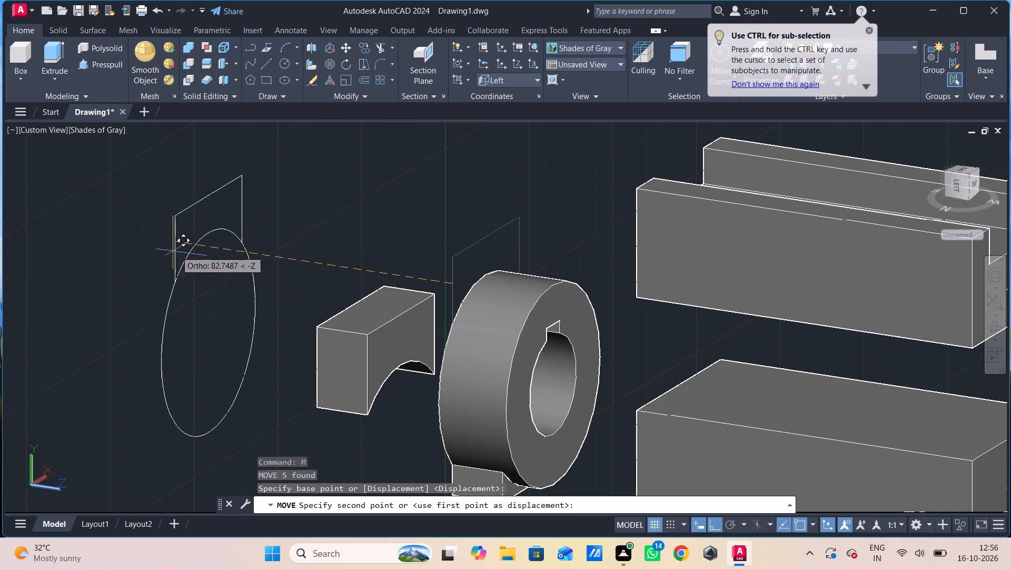
click(197, 248)
Trim the displaced circle down to the arc between the two uprights, removing its sides and lower remainder.
shift+middle_drag(244, 251, 222, 251)
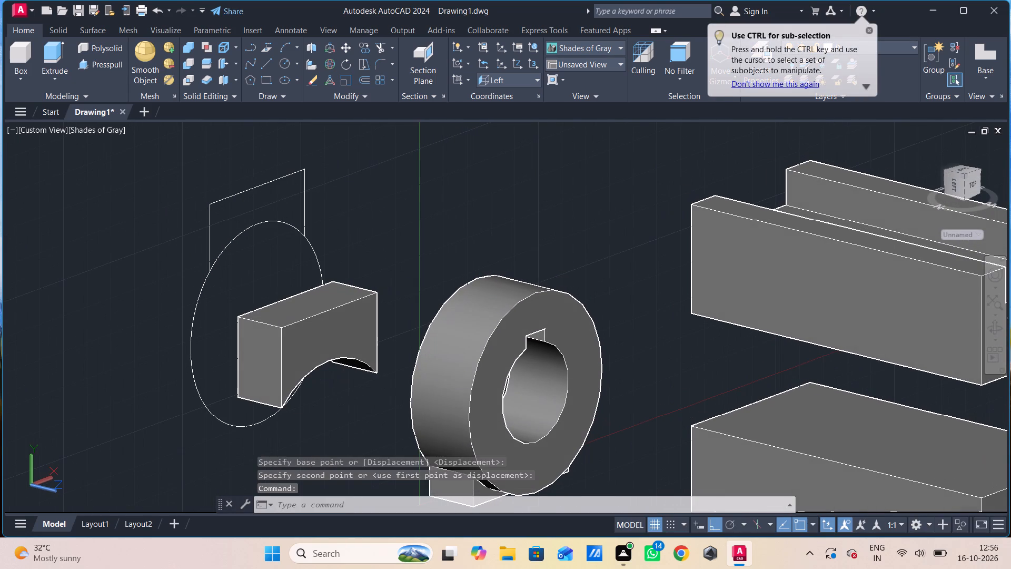
key(t)
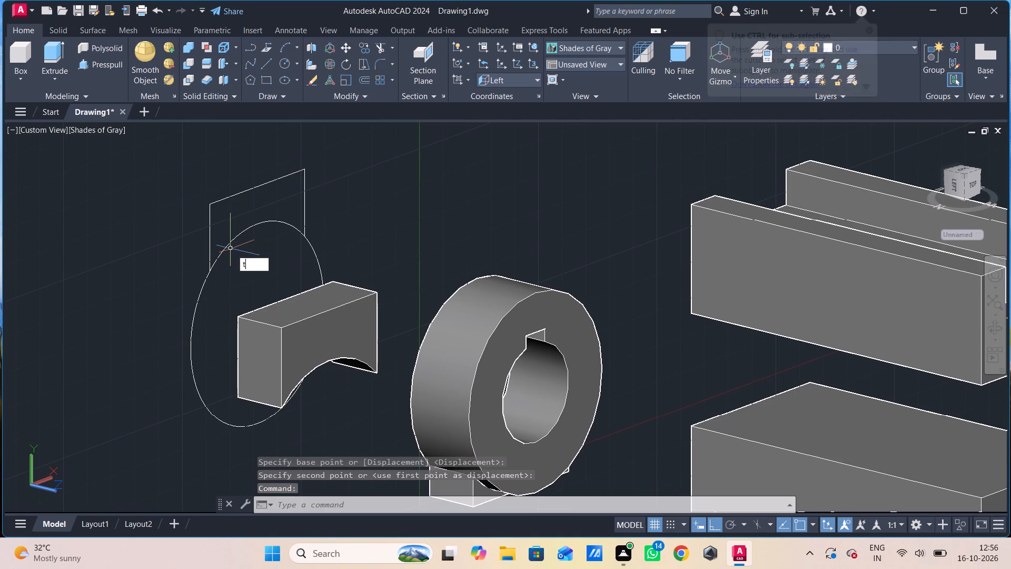
key(r)
key(space)
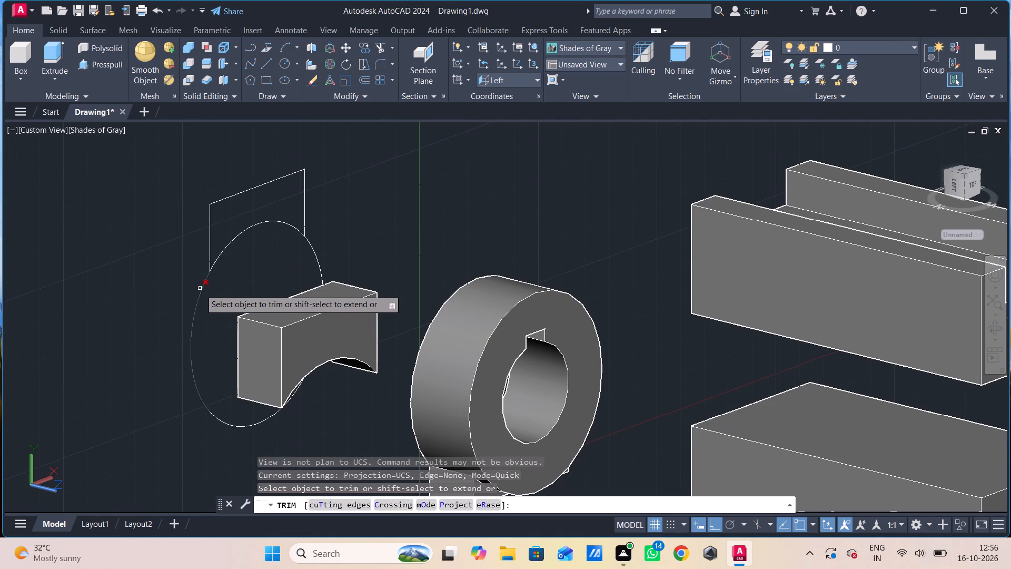
click(200, 289)
click(315, 253)
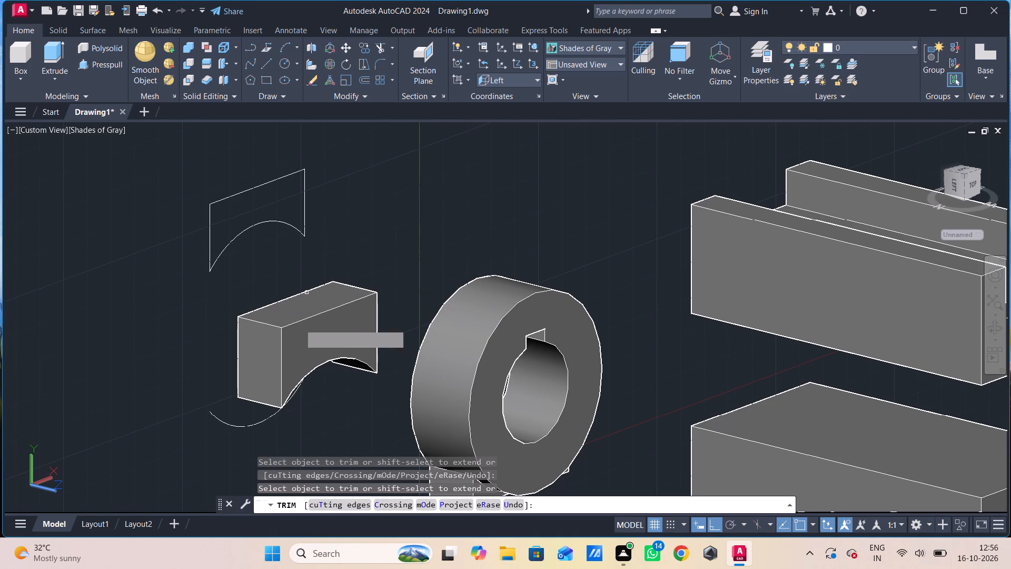
click(266, 421)
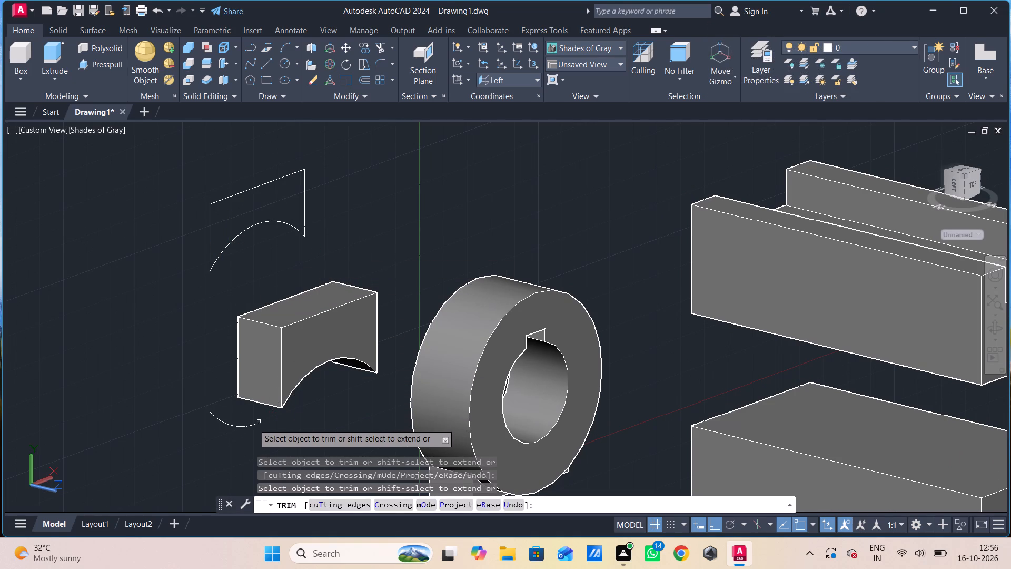
click(240, 430)
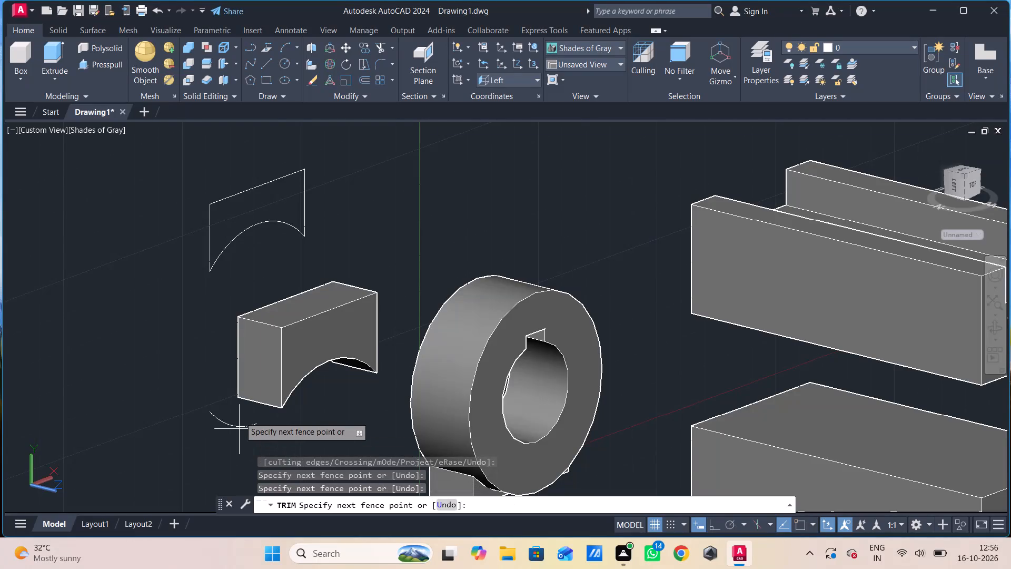
click(240, 416)
key(Escape)
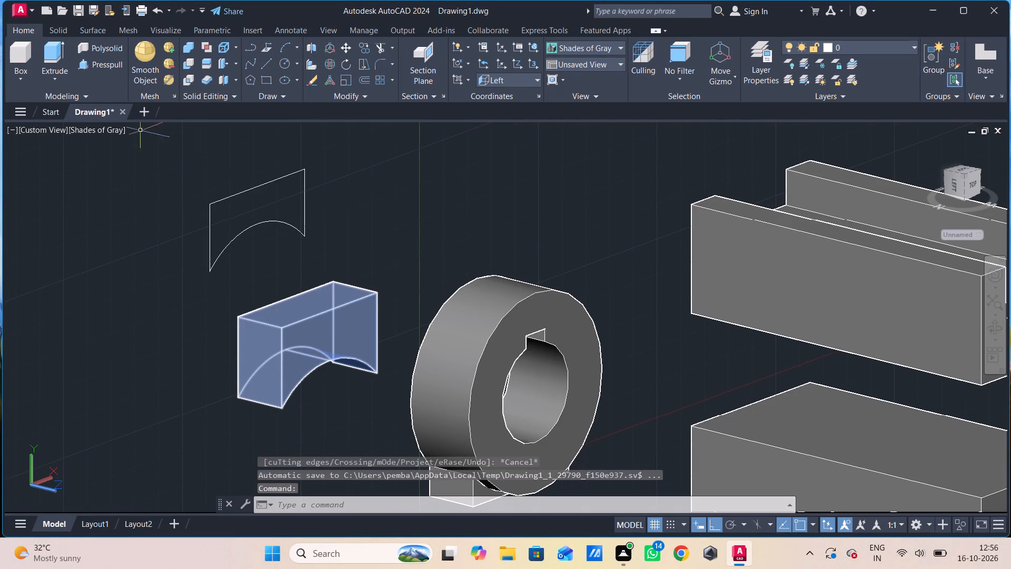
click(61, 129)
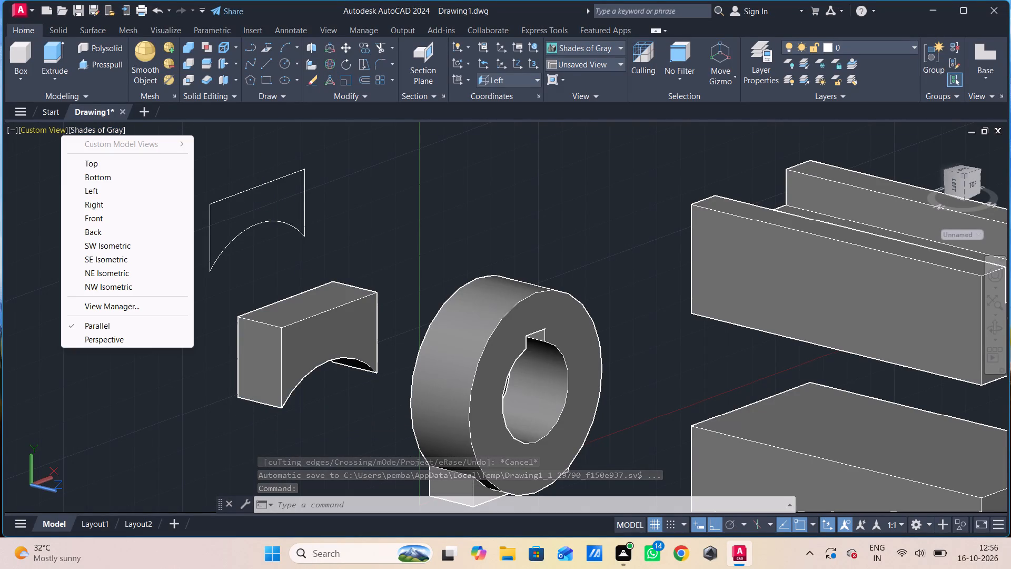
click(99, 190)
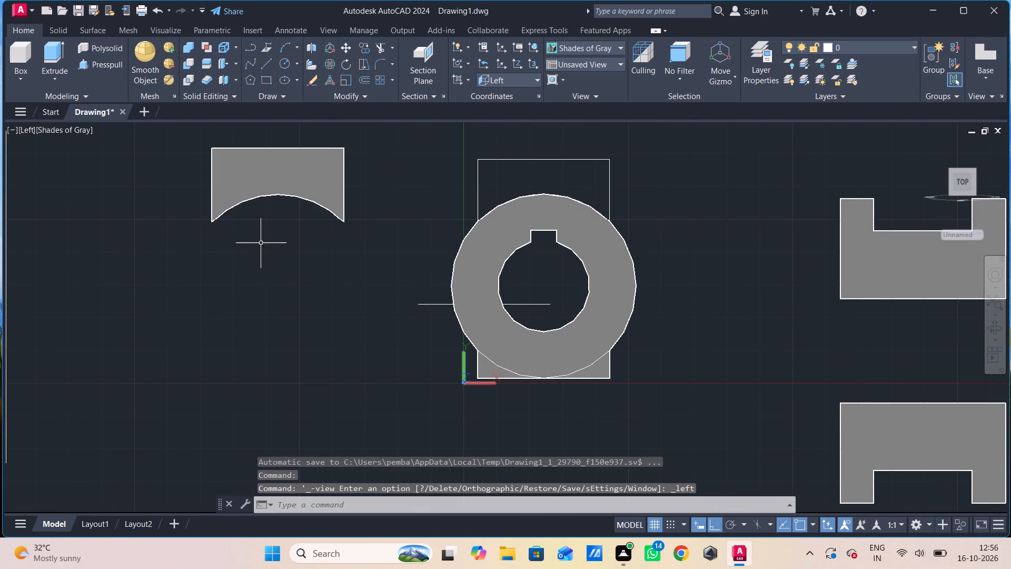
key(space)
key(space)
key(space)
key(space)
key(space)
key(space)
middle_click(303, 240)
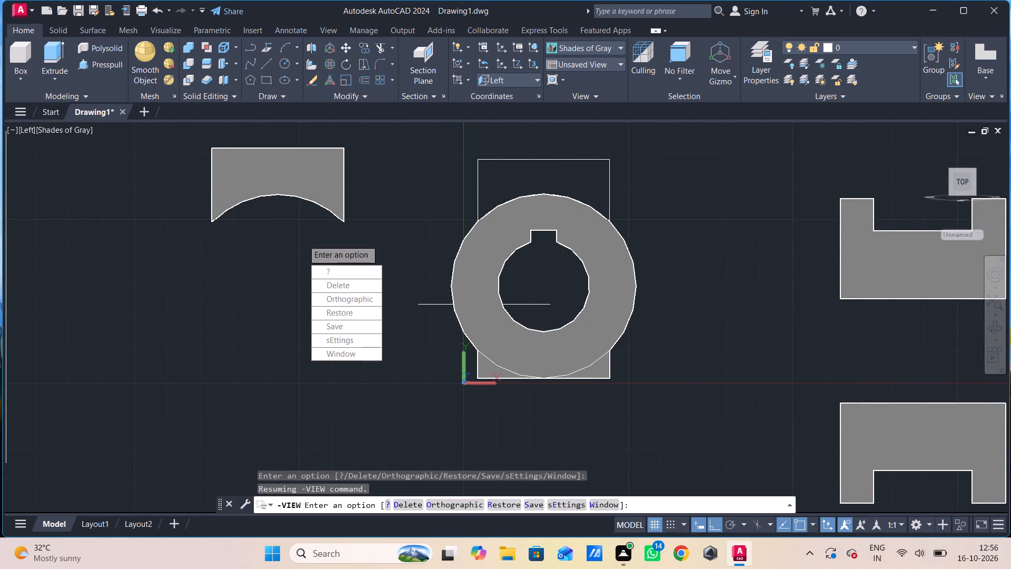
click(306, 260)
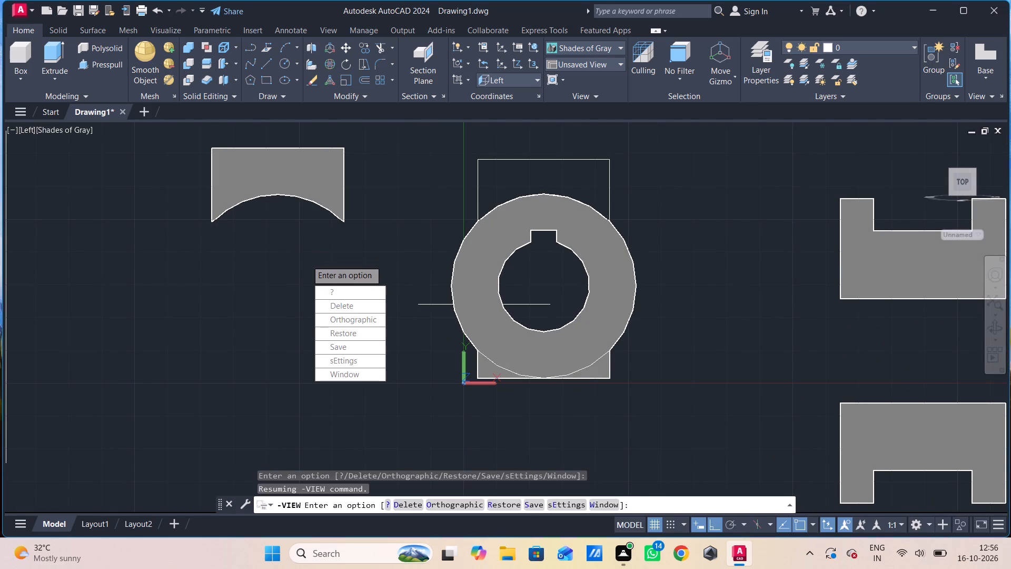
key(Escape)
Erase the flat rectangle that overlaps the arc profile above the keyway ring.
shift+middle_drag(310, 244, 308, 270)
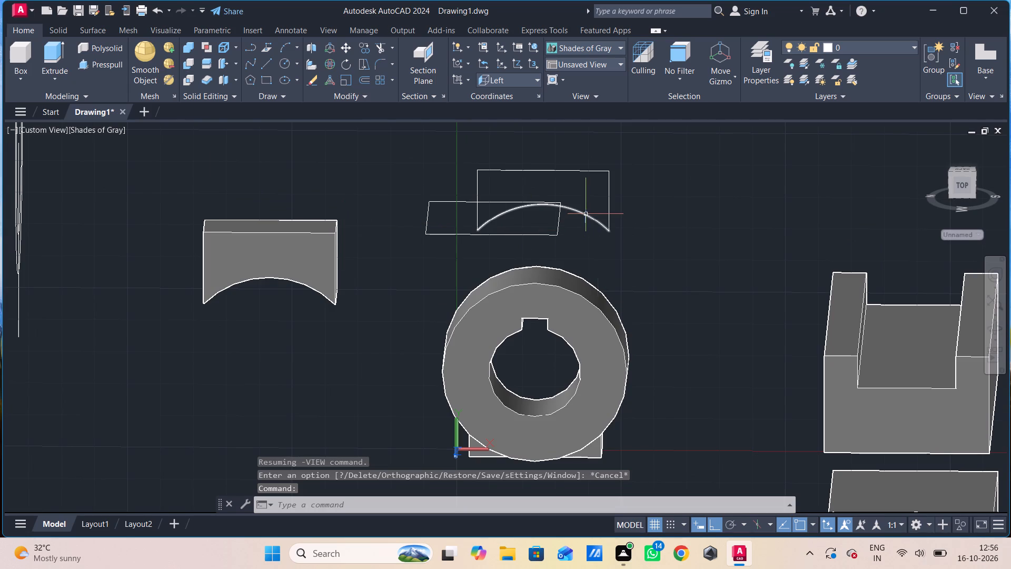
click(499, 234)
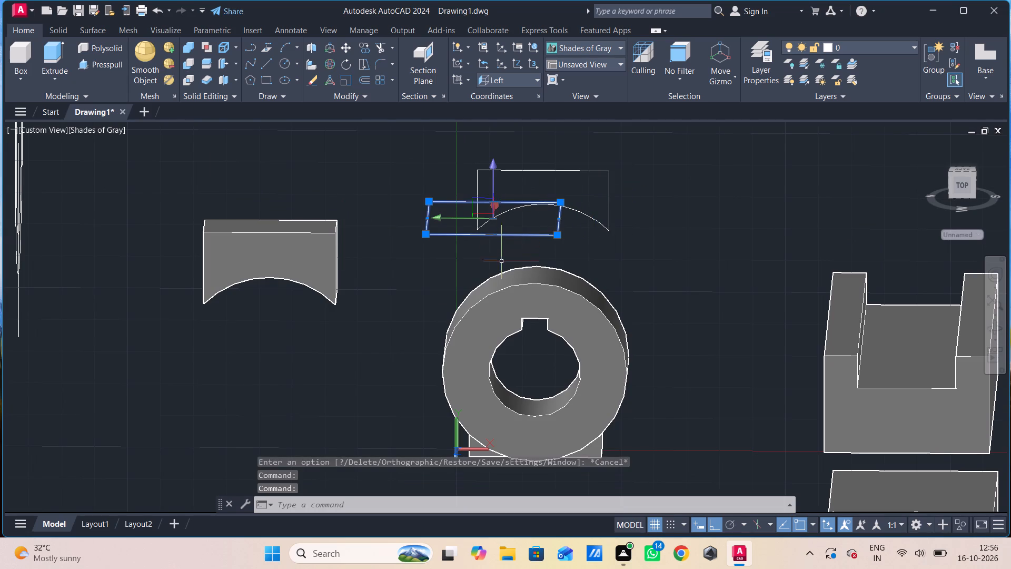
click(427, 216)
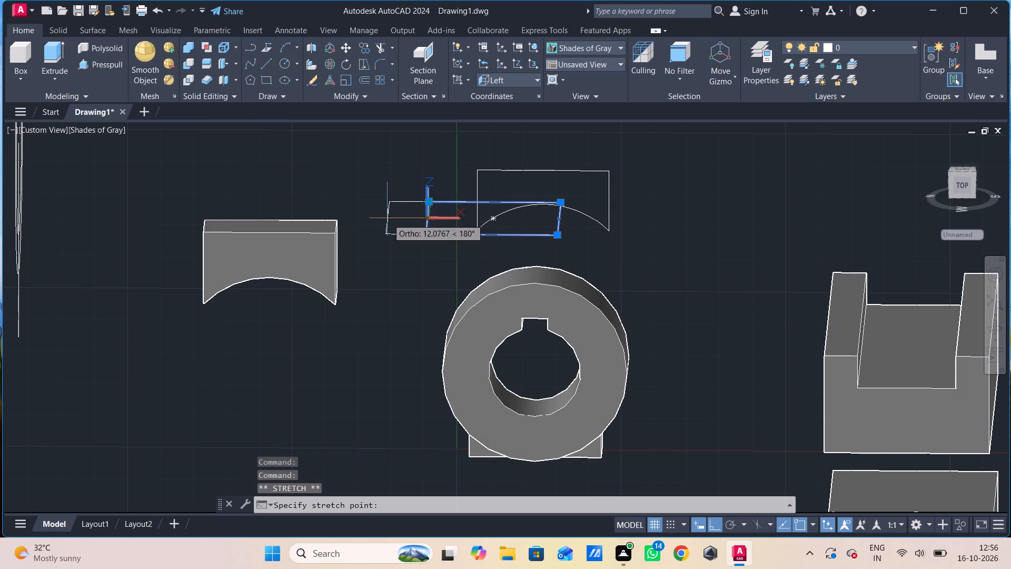
click(372, 219)
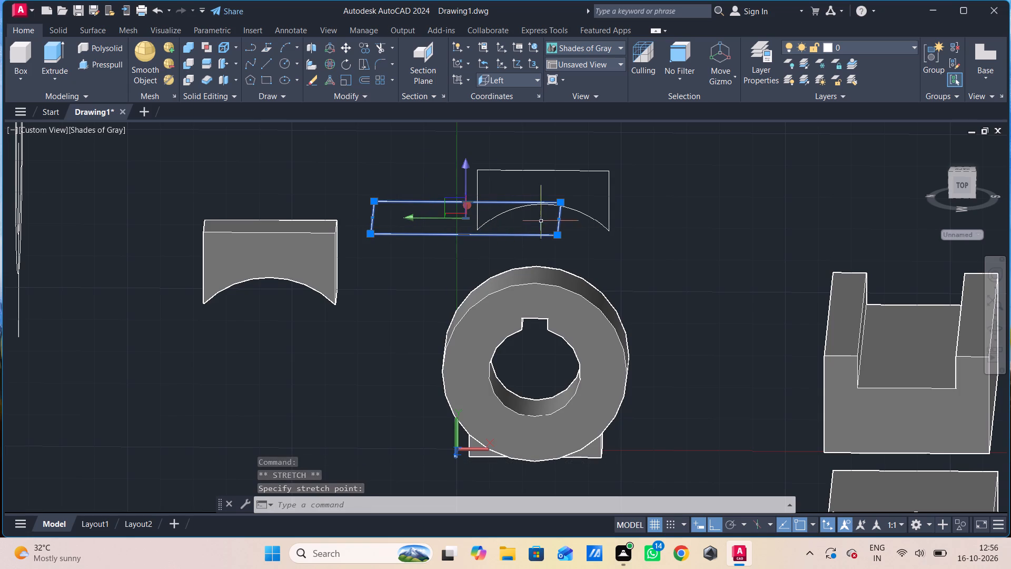
key(Delete)
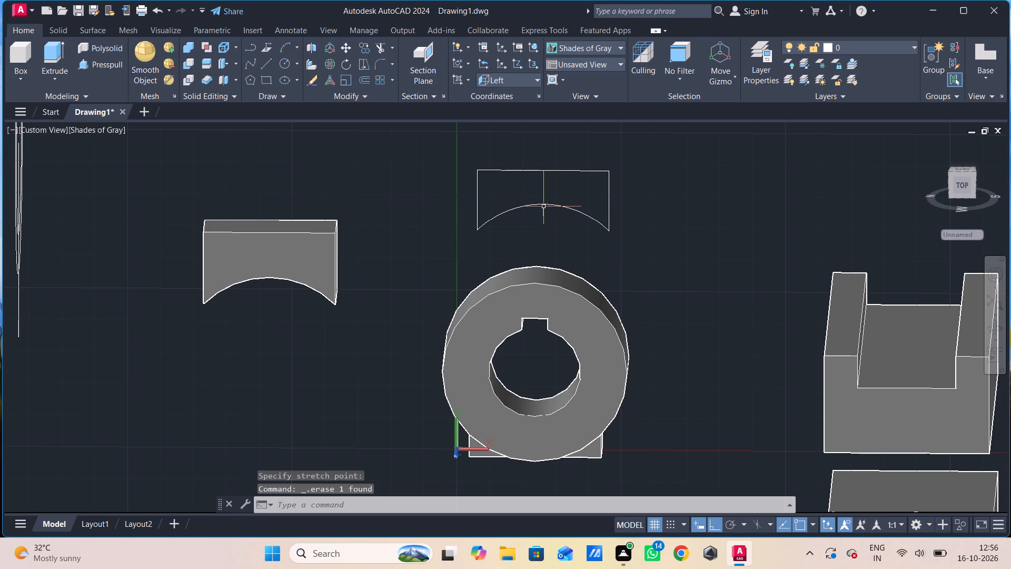
Join the lines and arc of the profile above the ring into a single polyline.
click(629, 164)
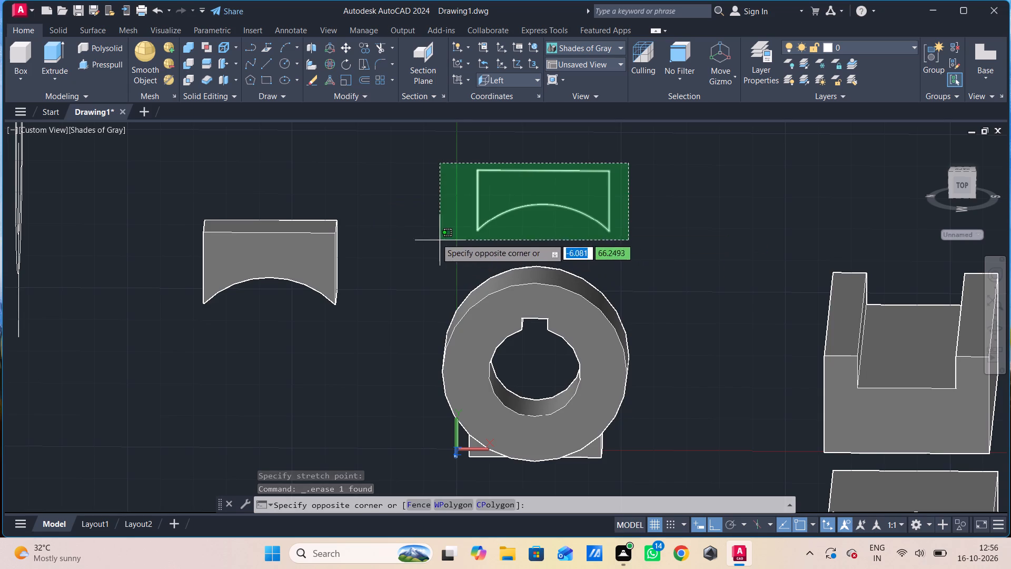
click(436, 238)
key(j)
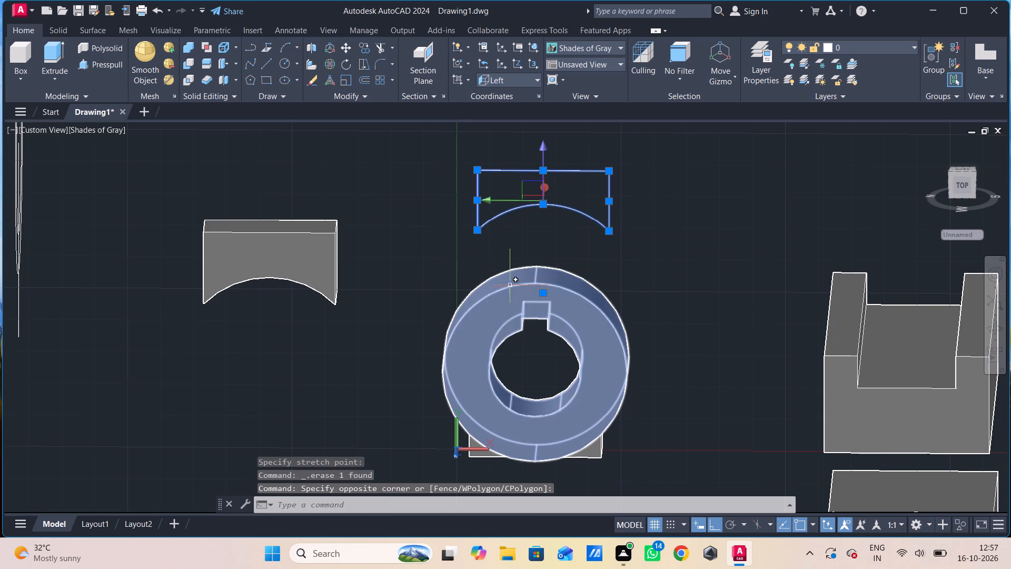
key(Return)
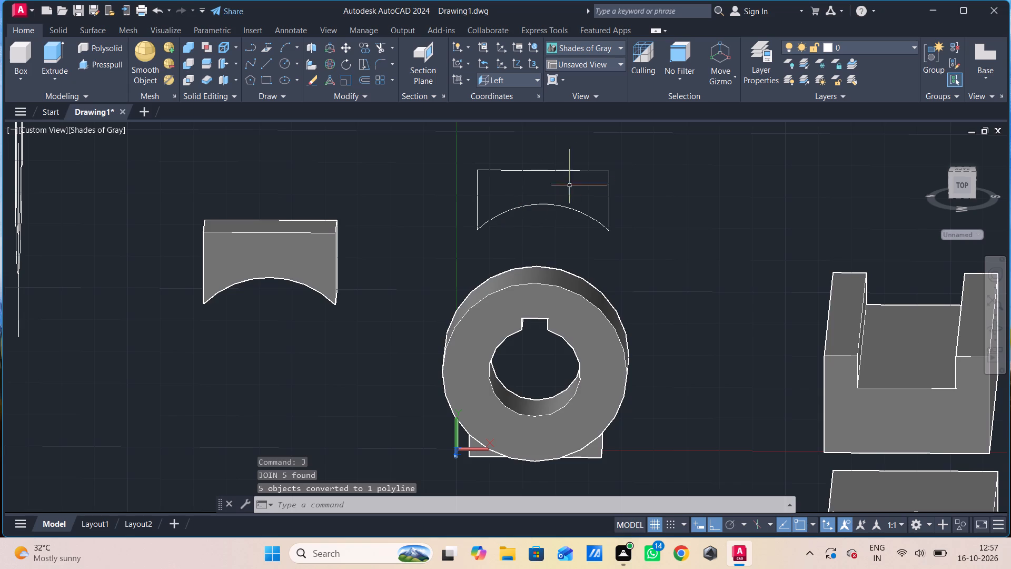
Move the joined profile by its arc's midpoint onto the top of the solid ring's rear outer edge.
click(628, 168)
click(452, 223)
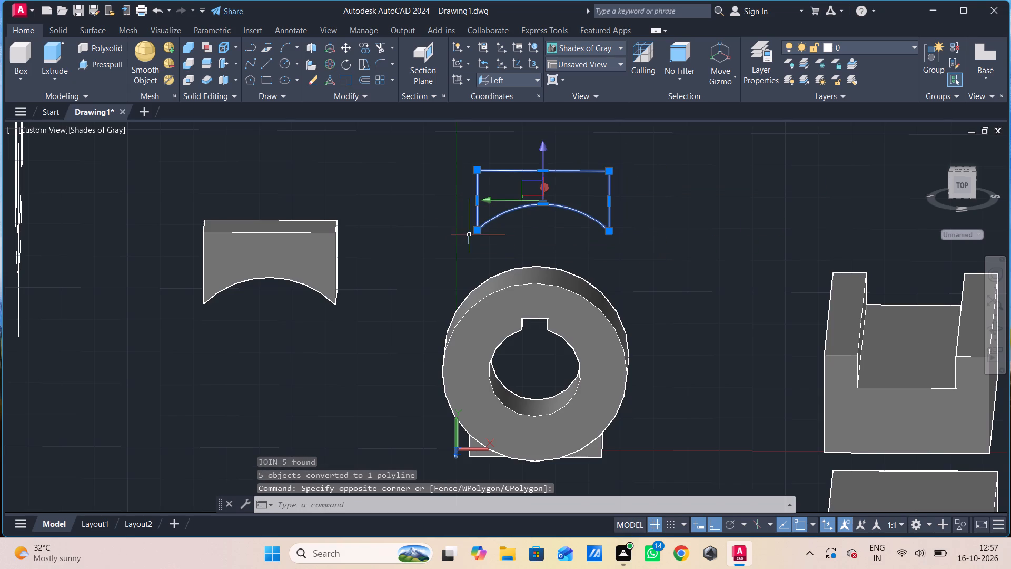
key(m)
key(space)
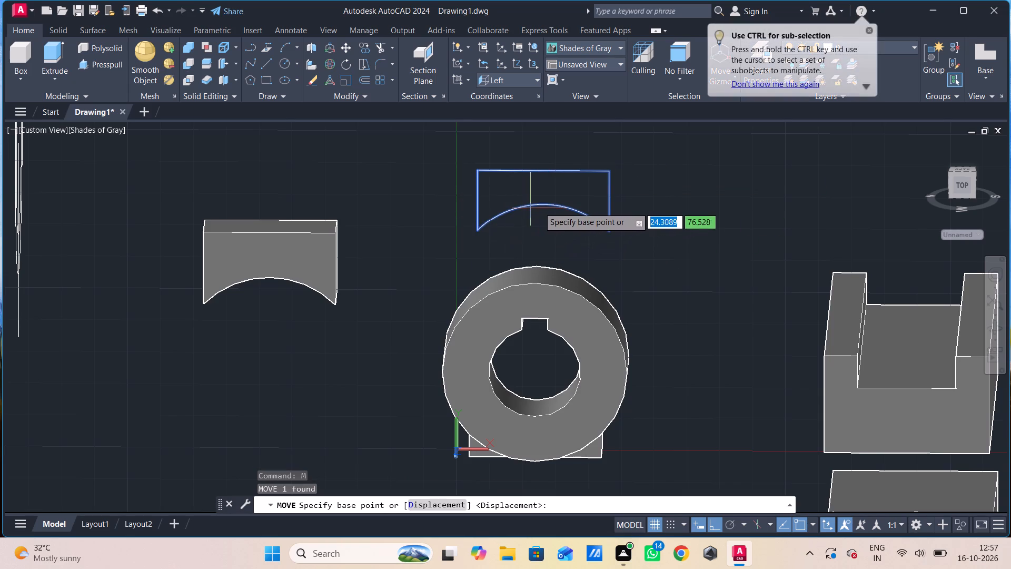
click(544, 205)
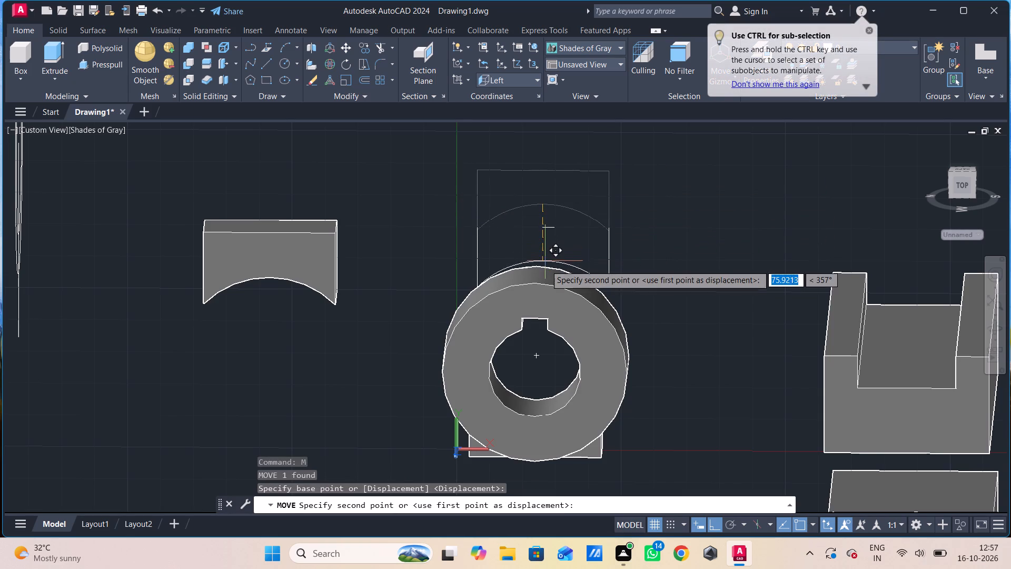
click(539, 269)
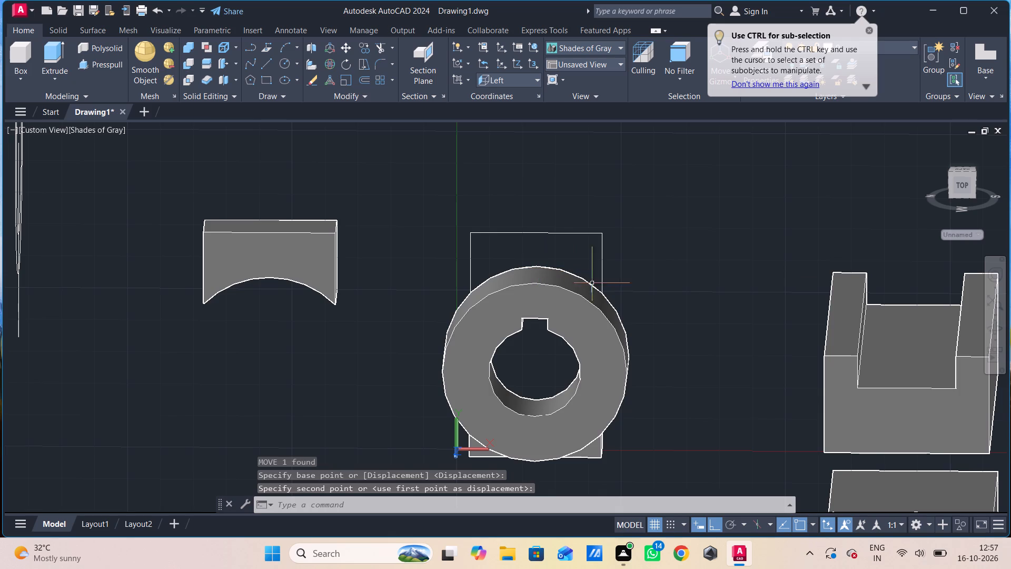
key(Escape)
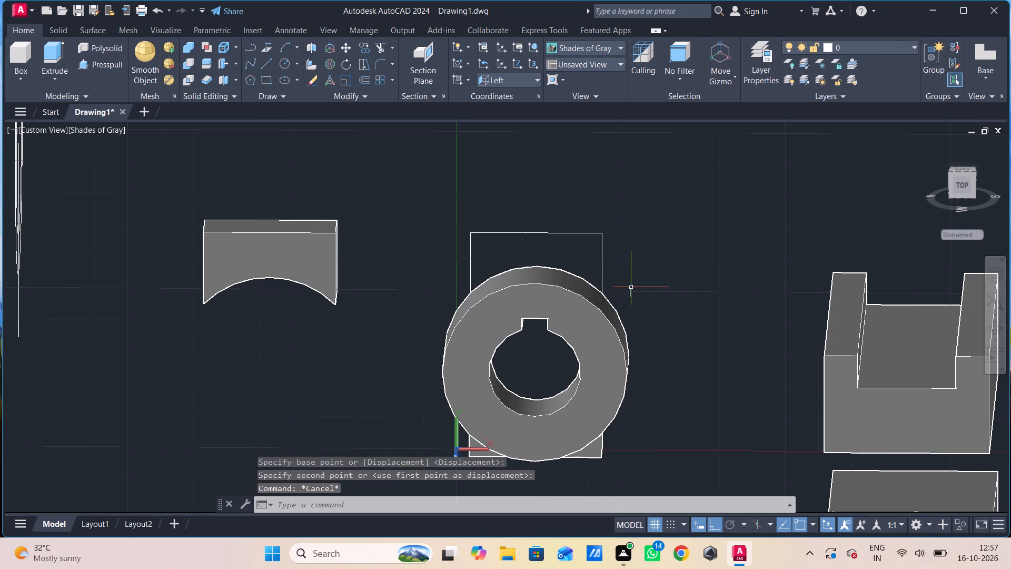
Presspull the area inside the arc profile 15 along the ring's thickness to form the upper block.
shift+middle_click(659, 274)
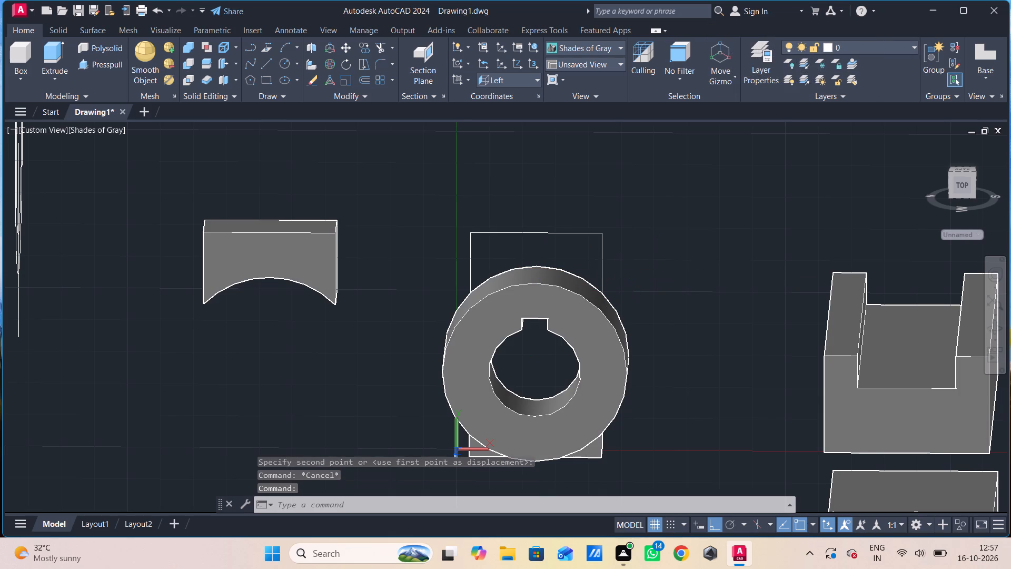
shift+middle_drag(666, 266, 594, 283)
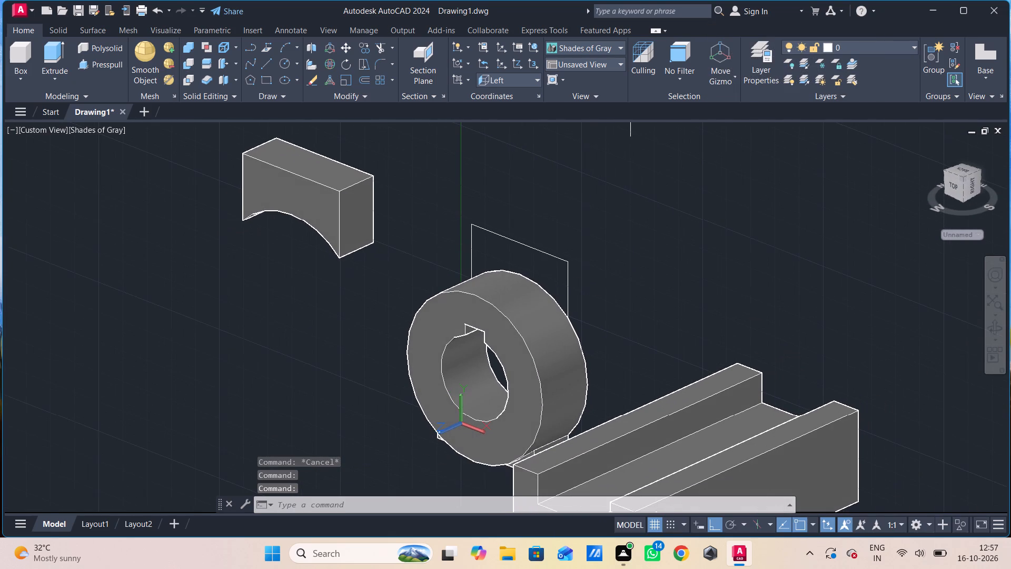
click(81, 70)
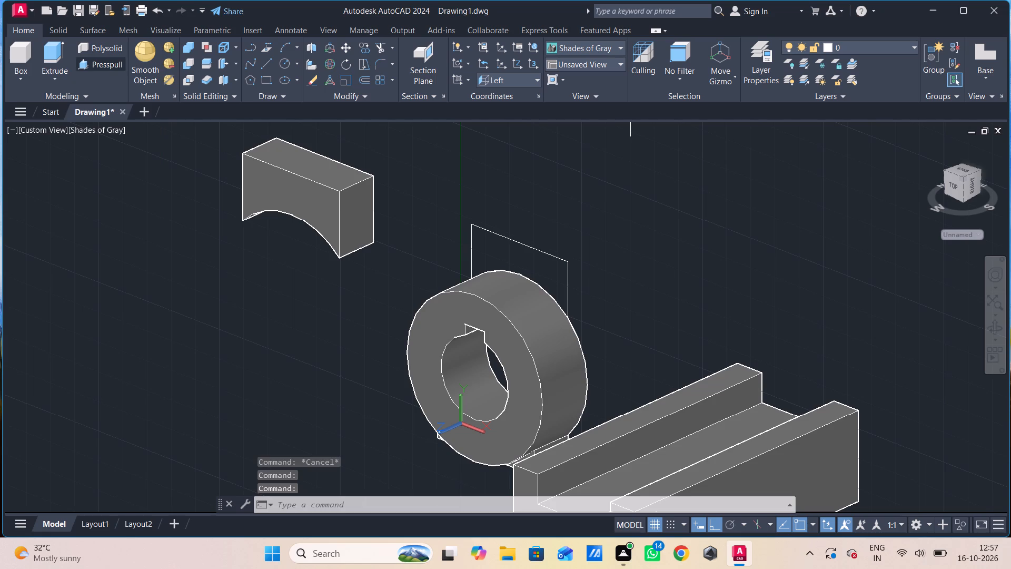
click(479, 252)
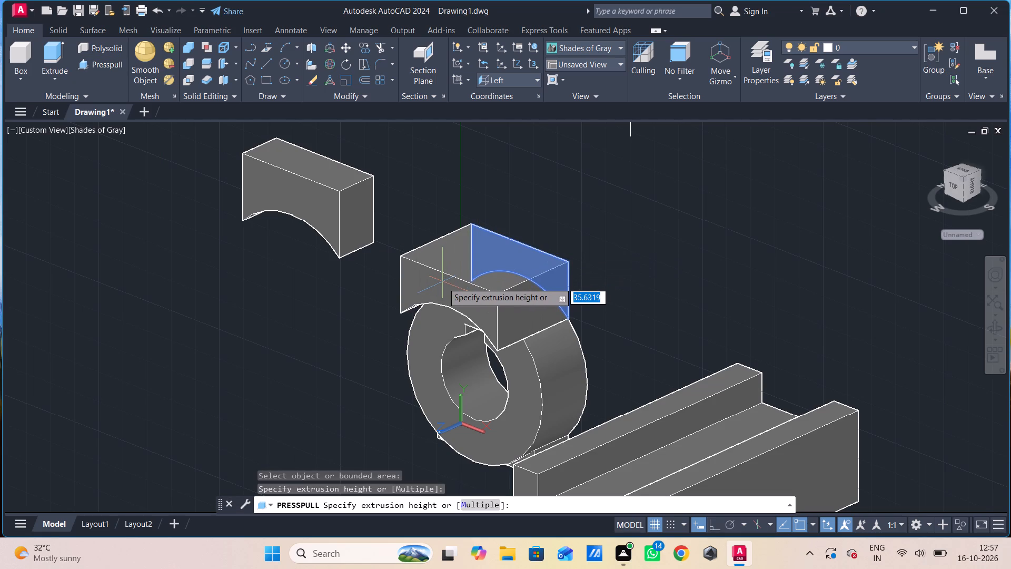
text(15)
key(Return)
key(Escape)
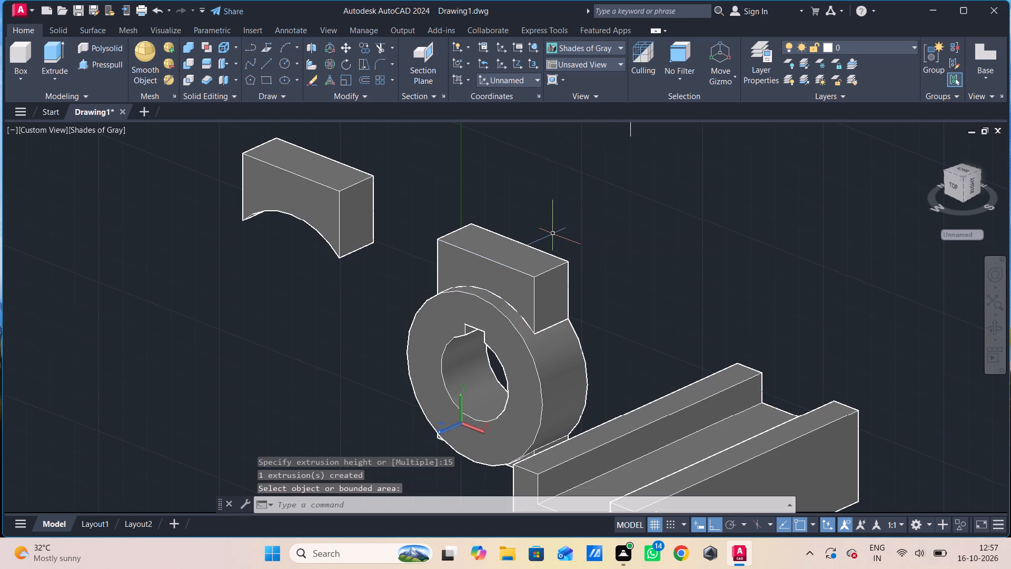
Erase the old detached arc-notched block floating beside the ring.
shift+middle_drag(604, 306, 534, 306)
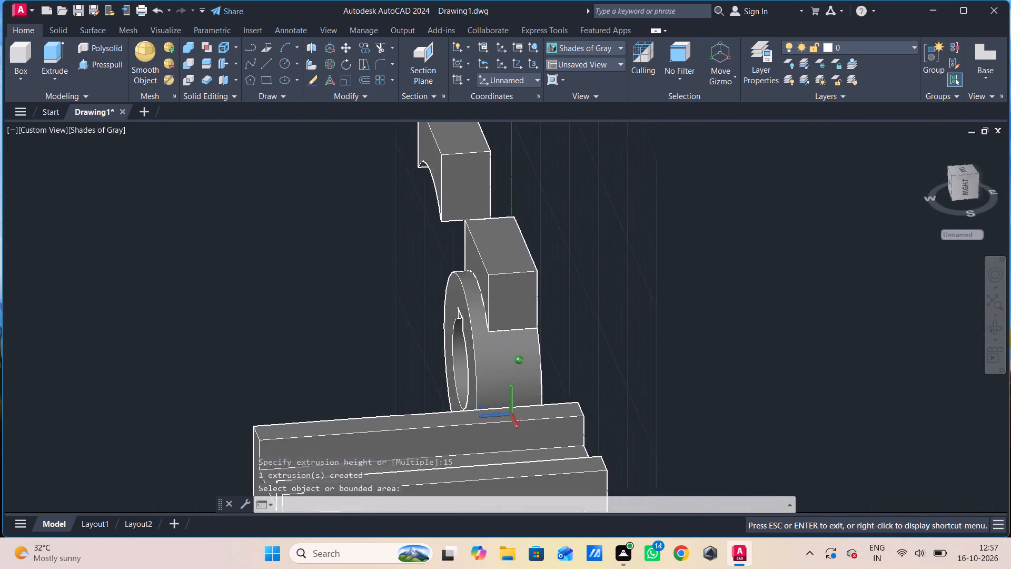
shift+middle_drag(534, 306, 481, 292)
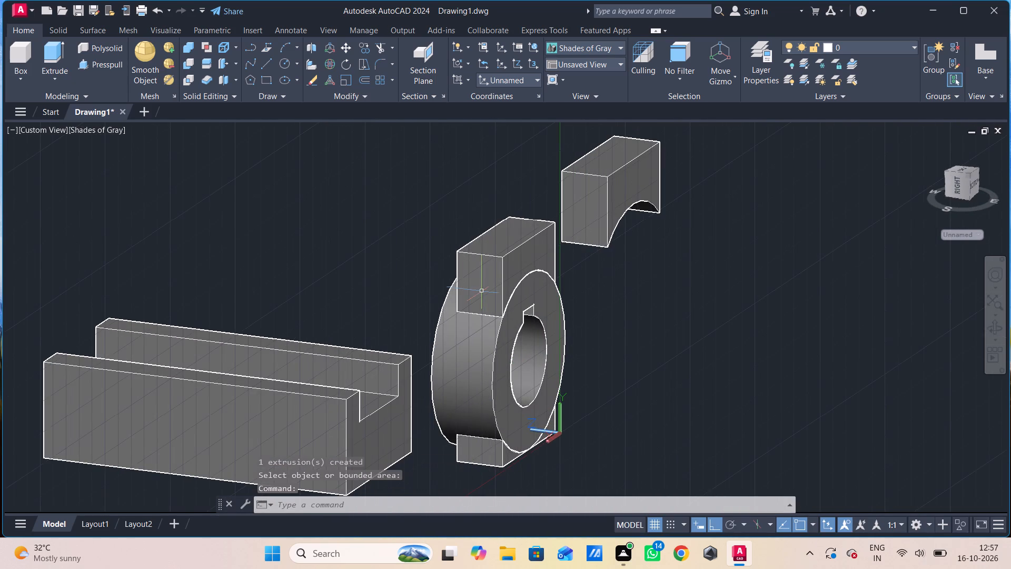
click(580, 211)
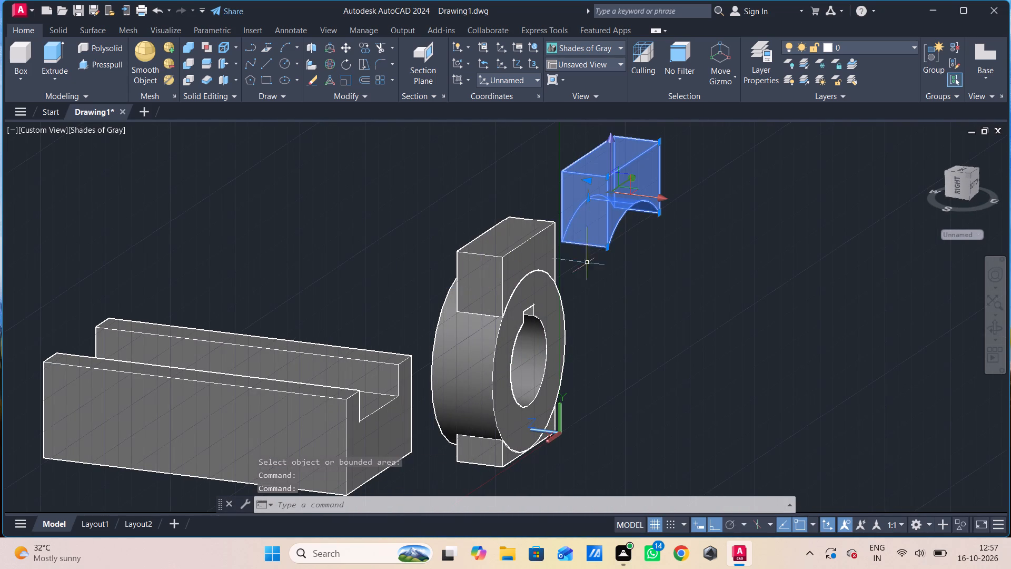
key(Delete)
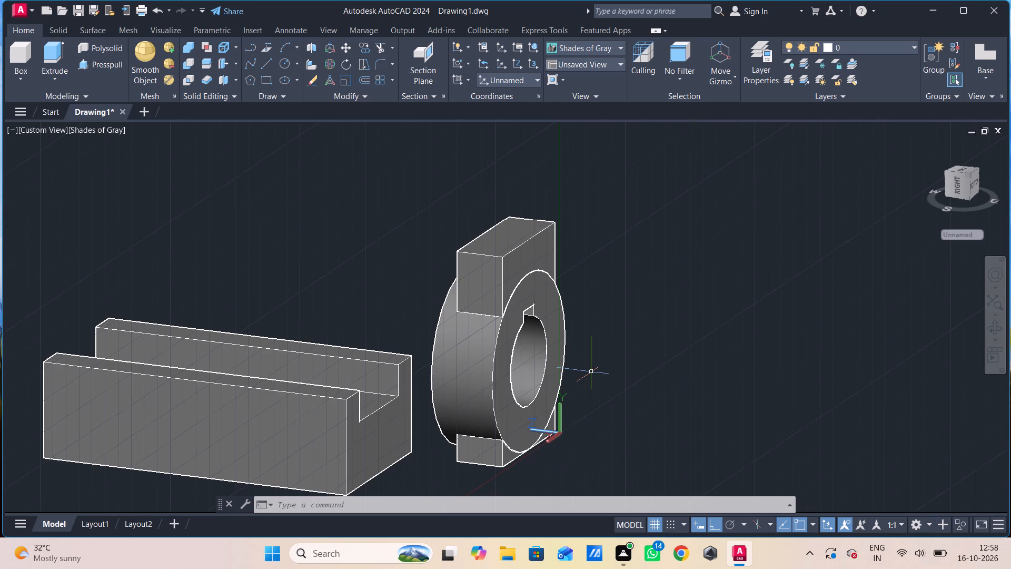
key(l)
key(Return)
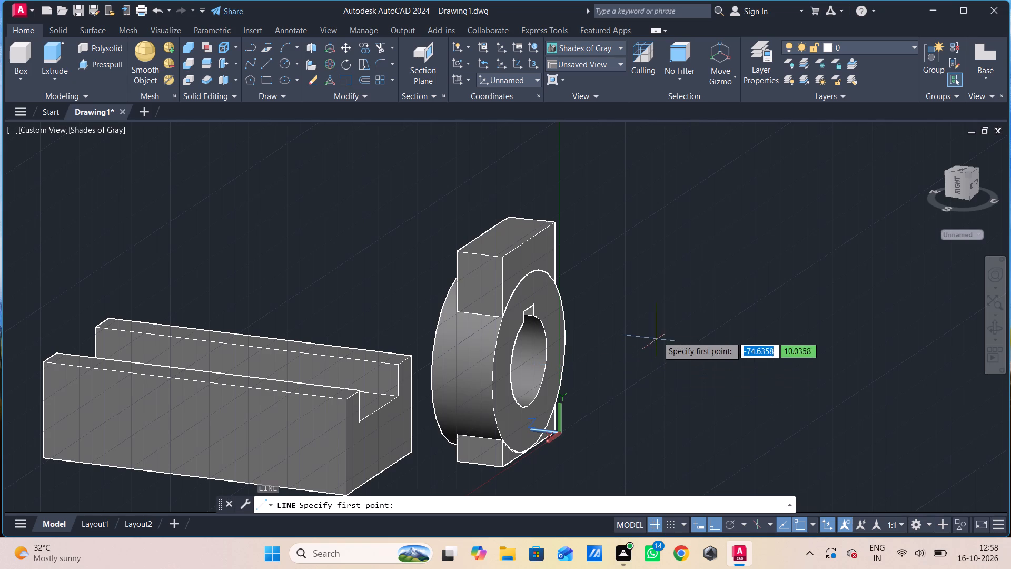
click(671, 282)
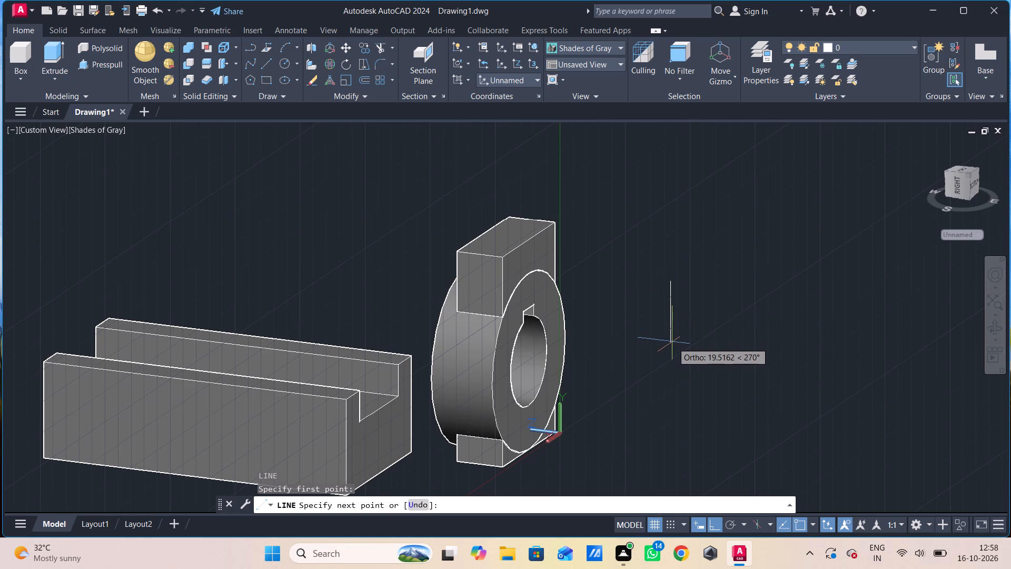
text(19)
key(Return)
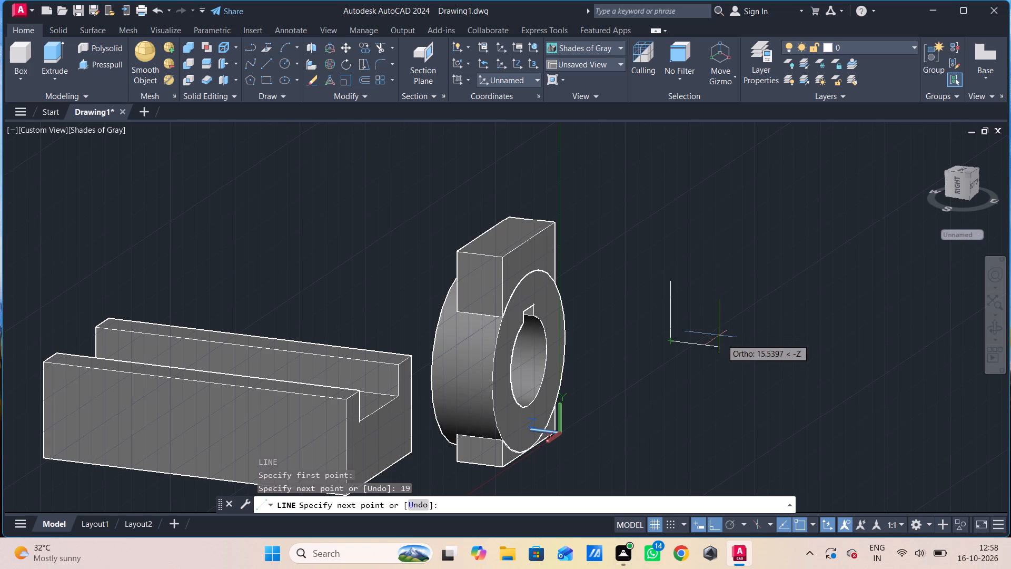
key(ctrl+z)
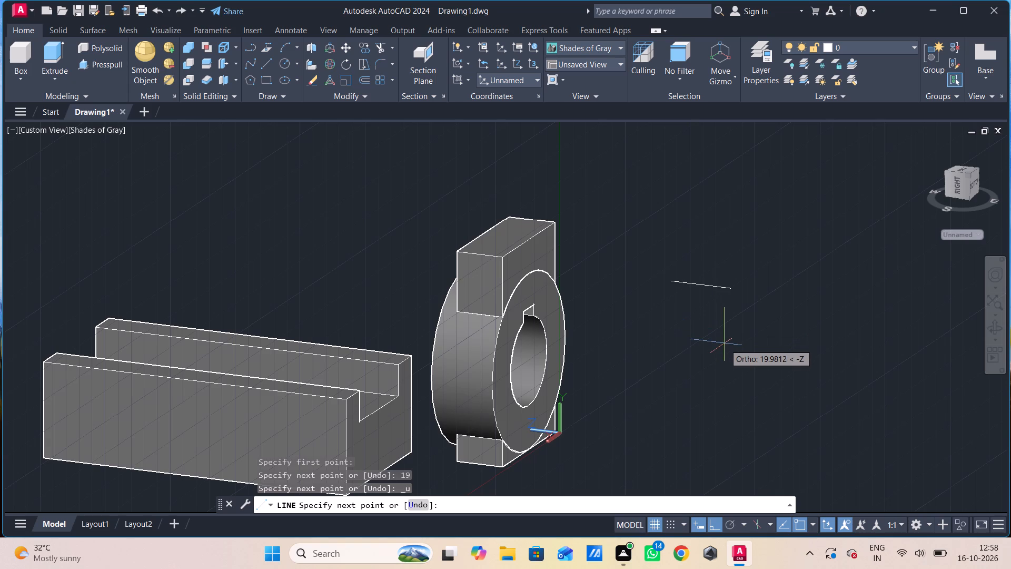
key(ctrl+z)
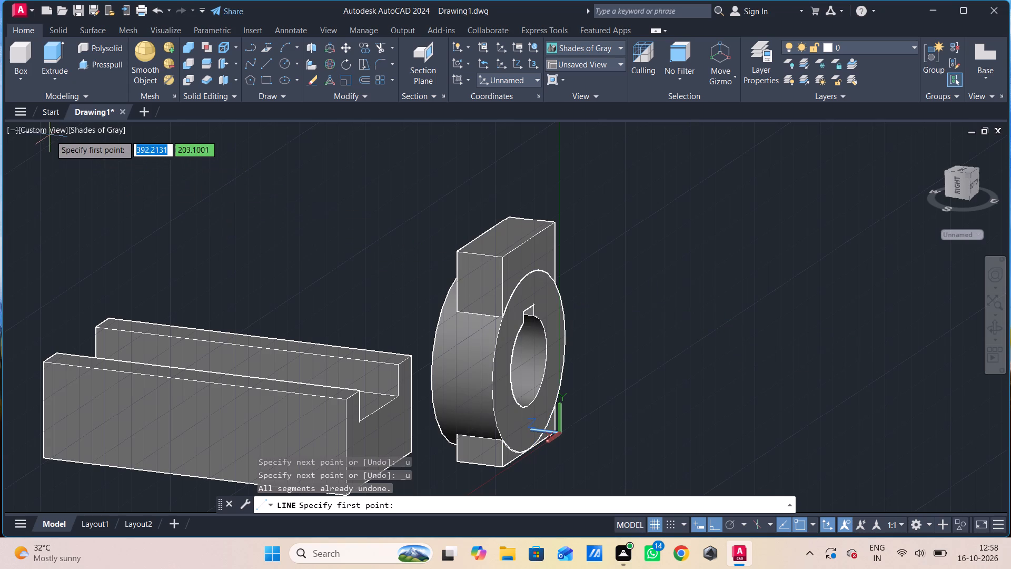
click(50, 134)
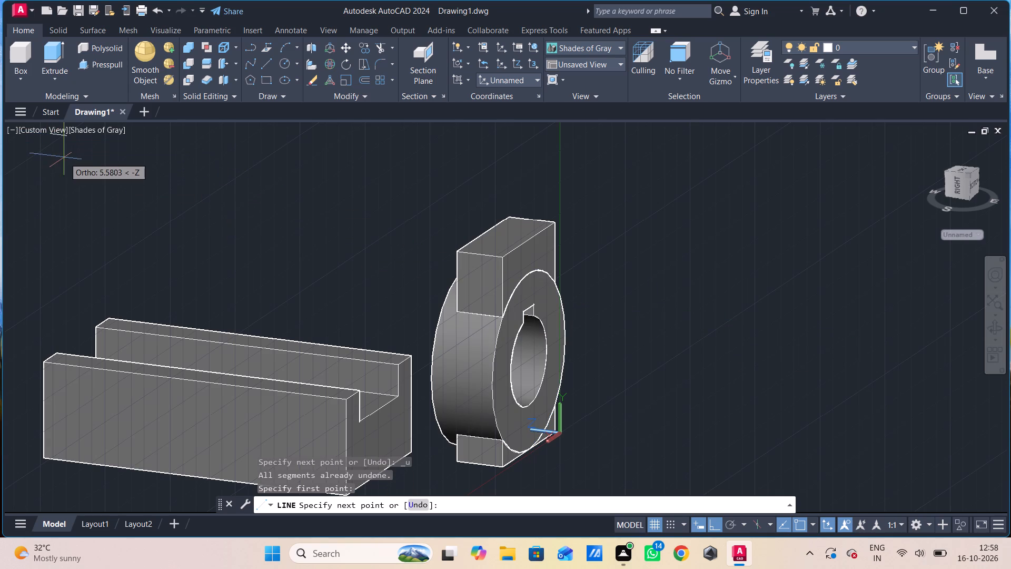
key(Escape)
In the Left view, draw a closed rectangle of lines 40 wide and 20 high in the empty space beside the ring.
click(46, 124)
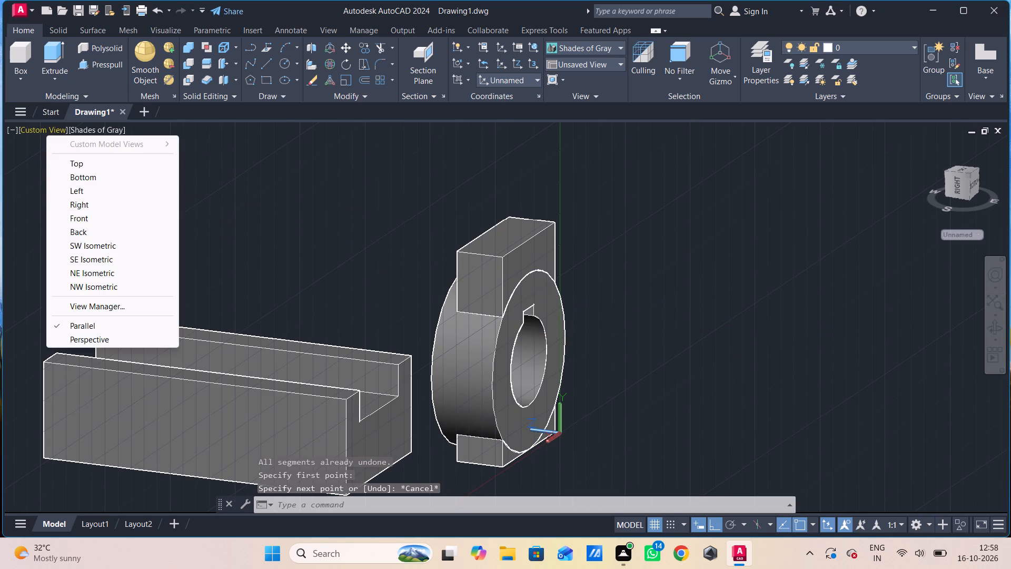
click(78, 186)
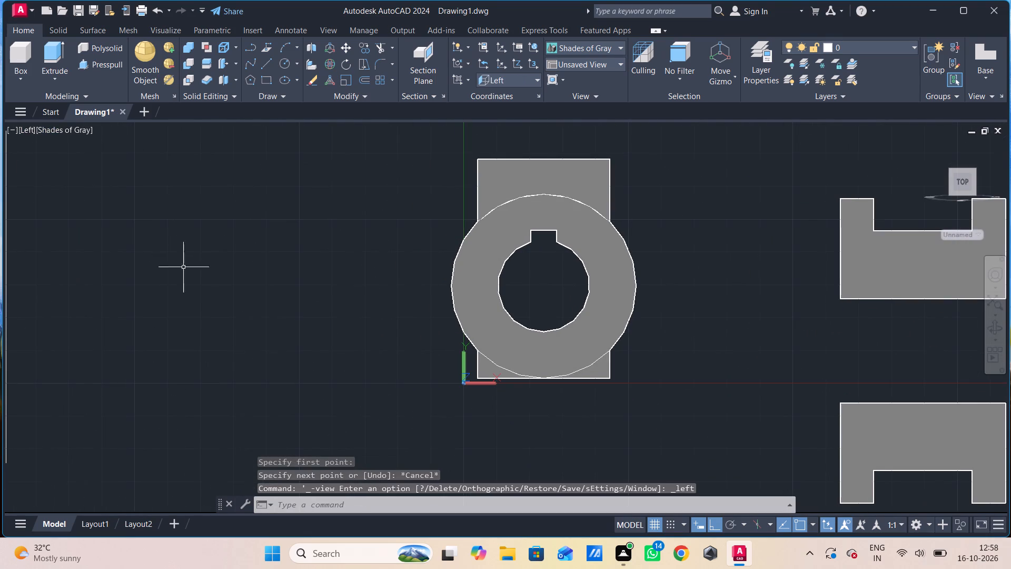
key(l)
key(Return)
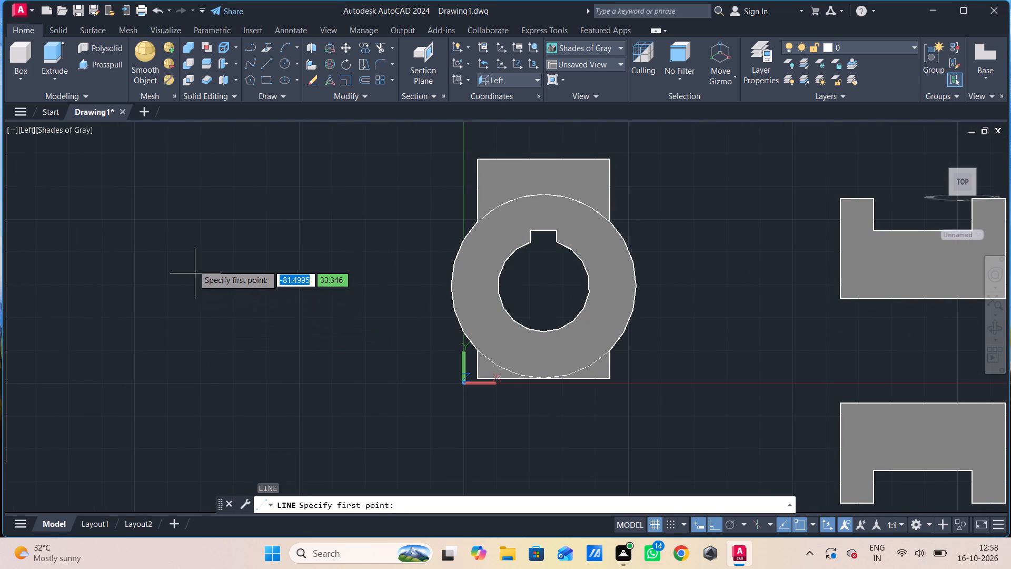
click(190, 250)
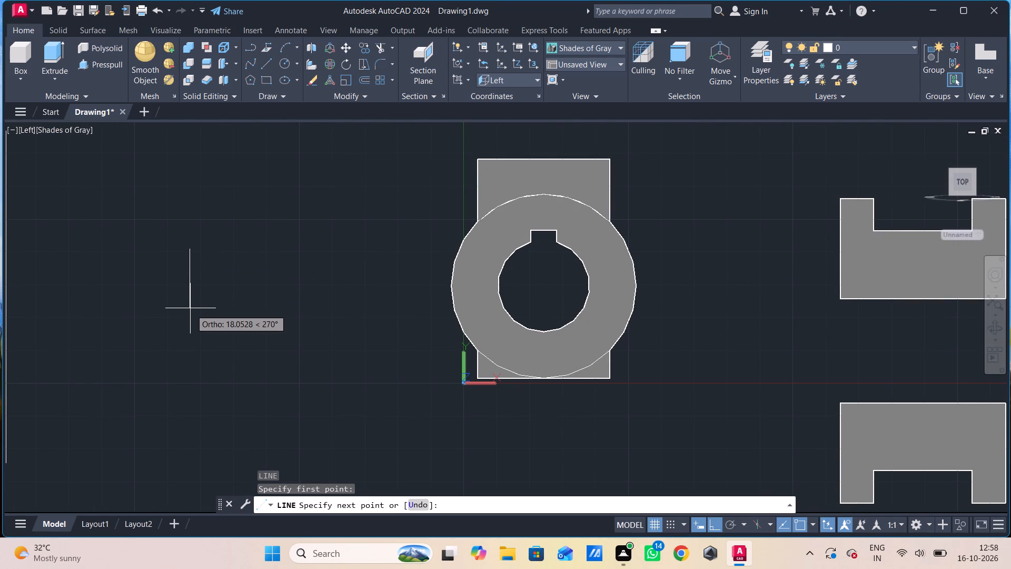
key(1)
key(BackSpace)
text(20)
key(Return)
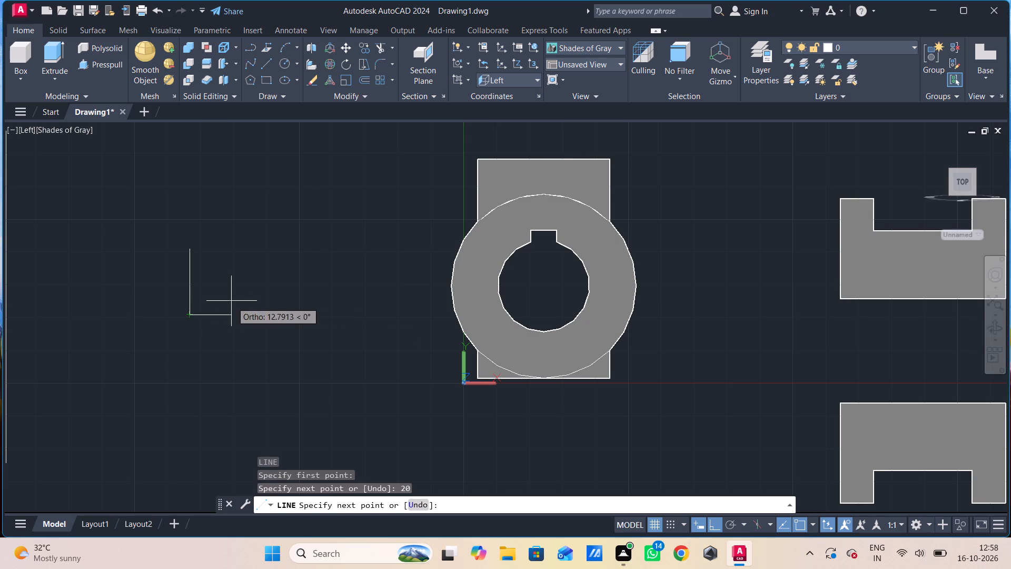
text(40)
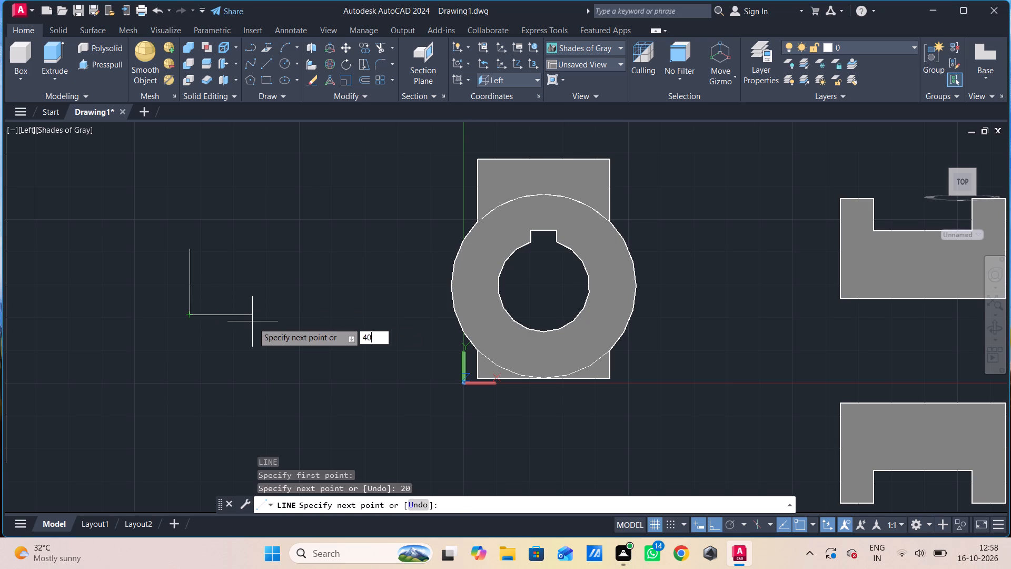
key(Return)
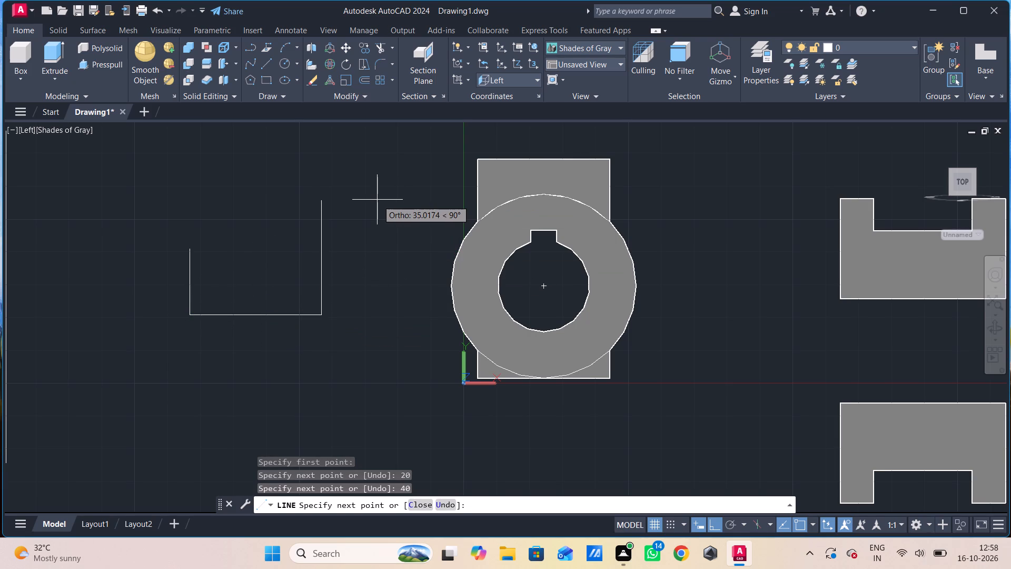
text(20)
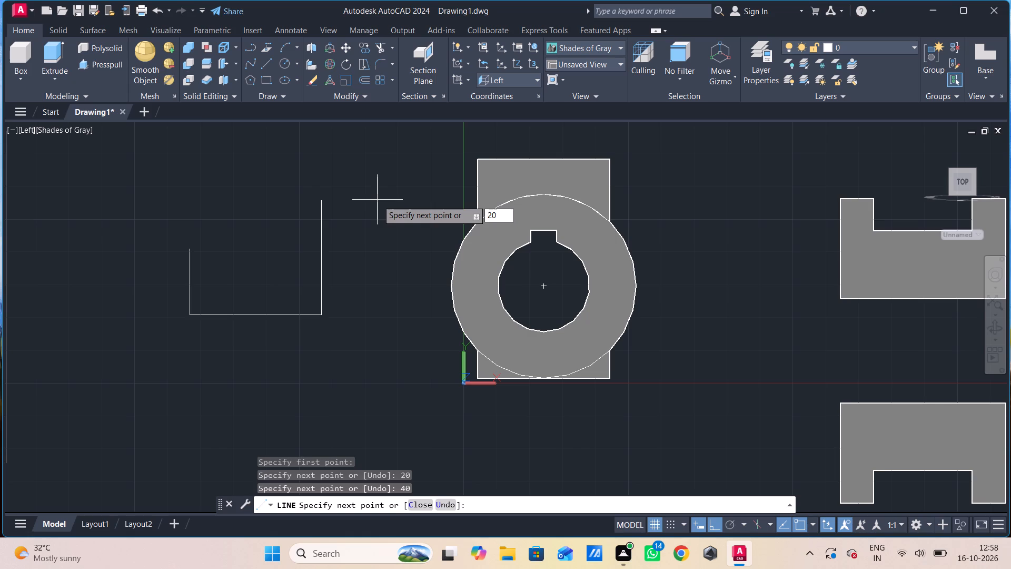
key(Return)
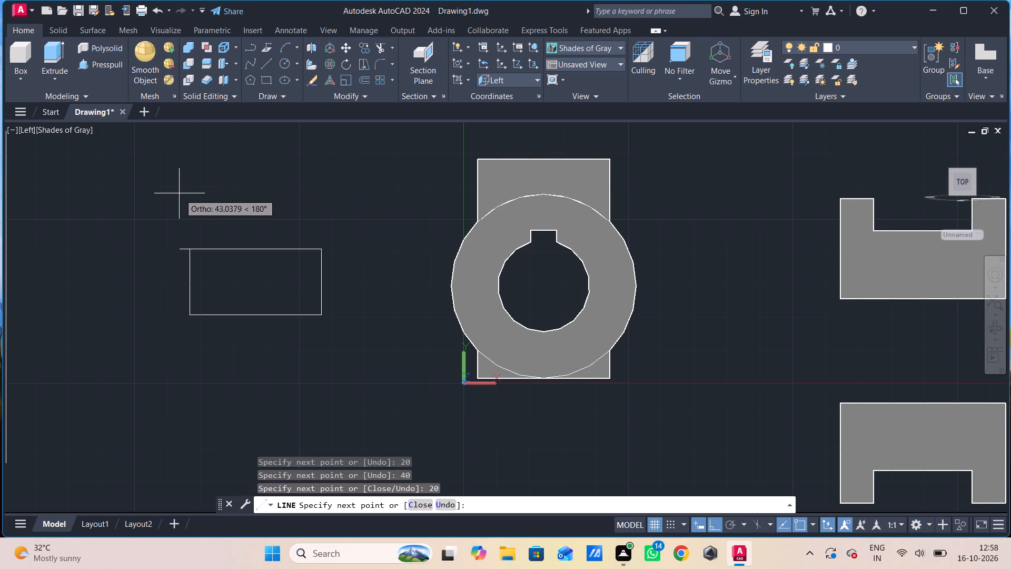
text(40)
key(Return)
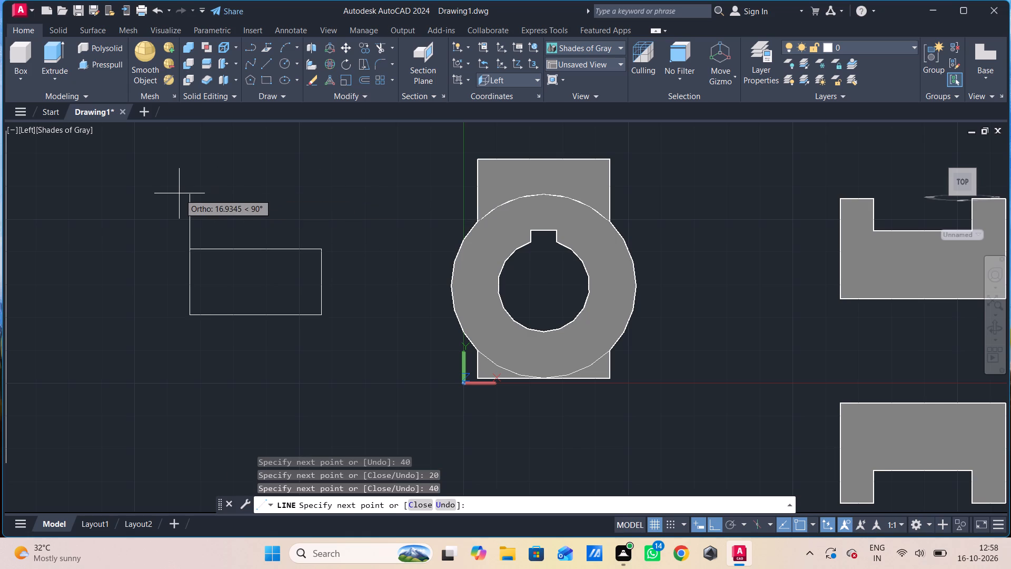
key(Escape)
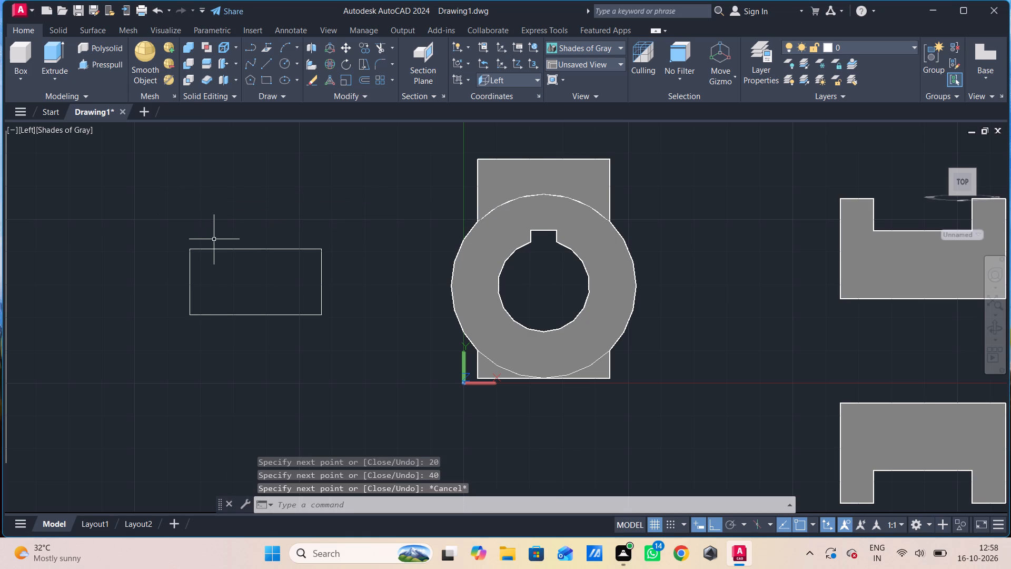
Join the four lines of the new rectangle into a single polyline.
click(335, 211)
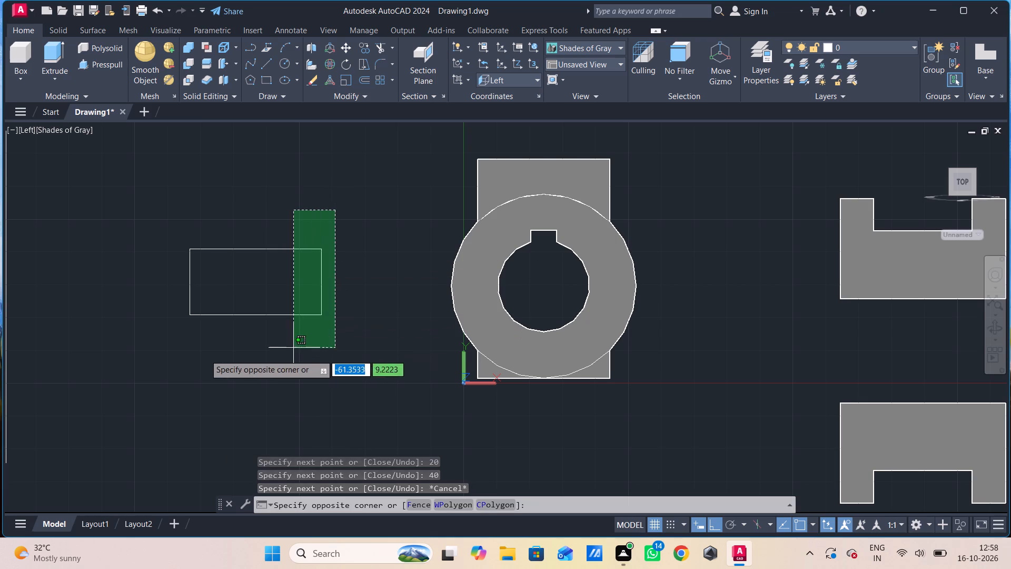
click(132, 358)
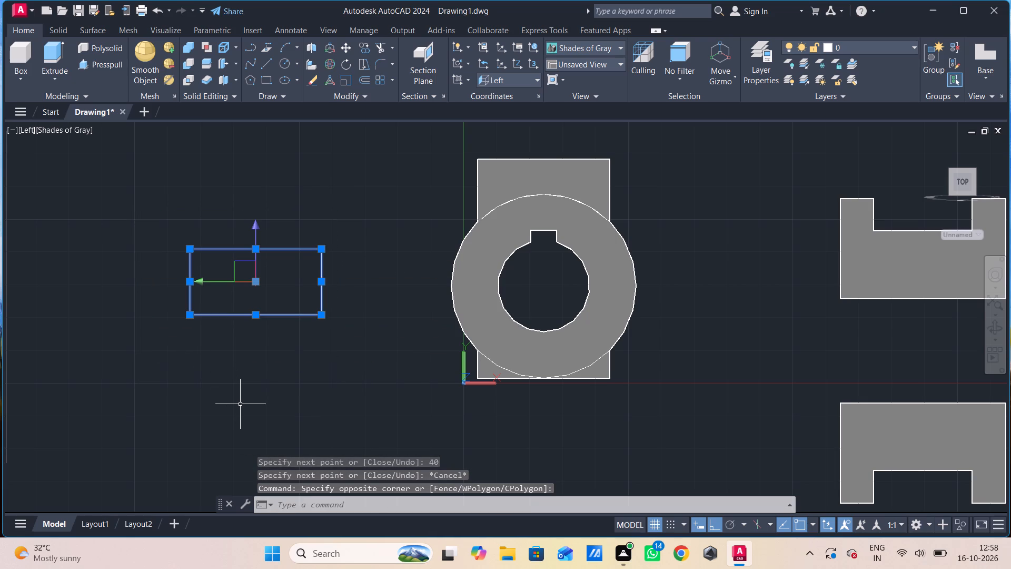
key(j)
key(Return)
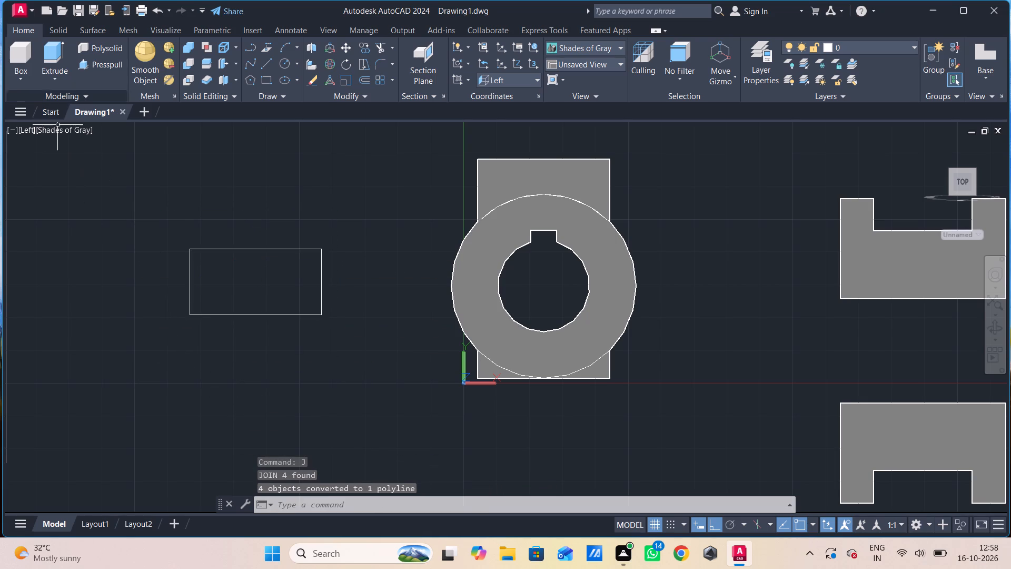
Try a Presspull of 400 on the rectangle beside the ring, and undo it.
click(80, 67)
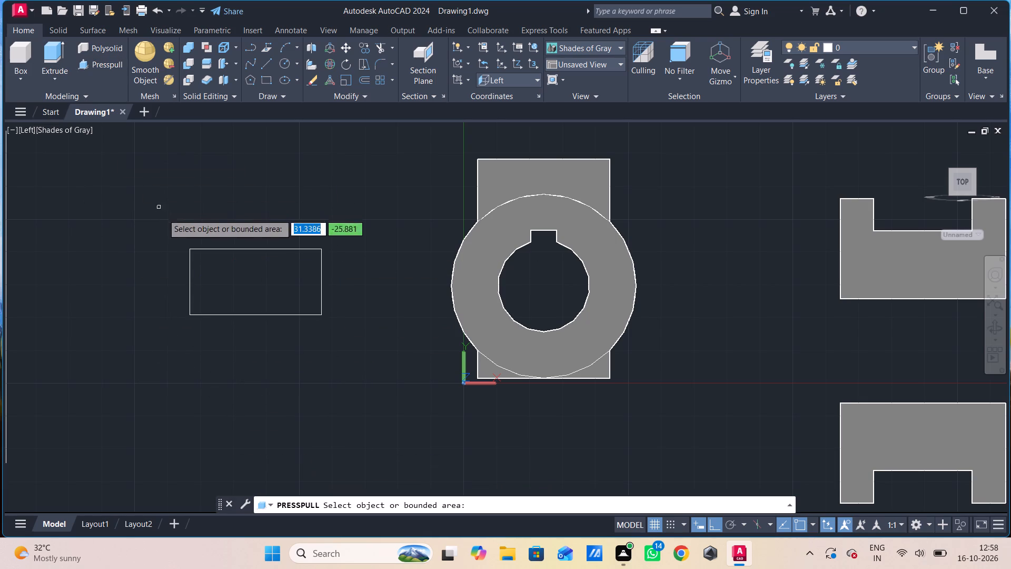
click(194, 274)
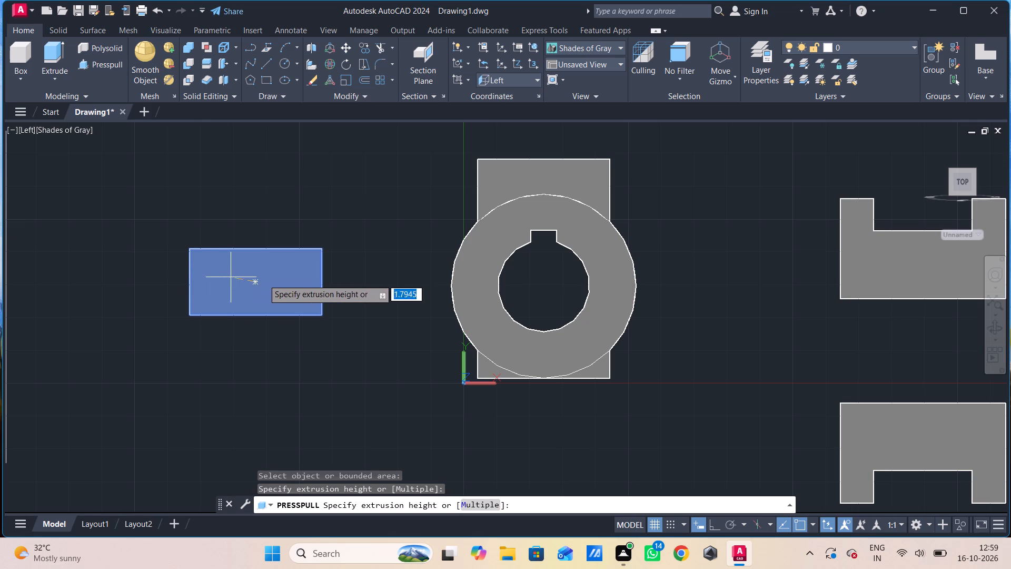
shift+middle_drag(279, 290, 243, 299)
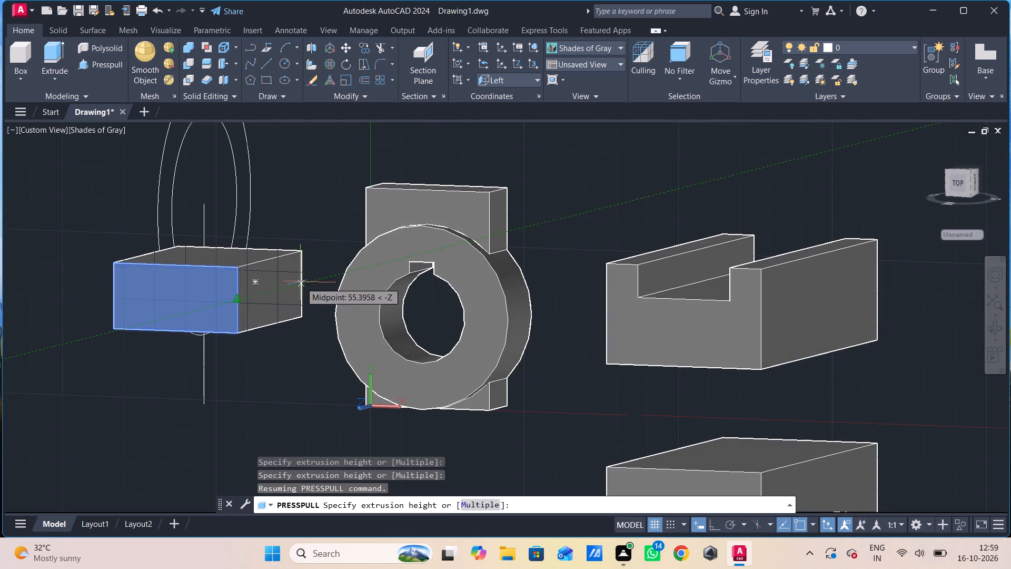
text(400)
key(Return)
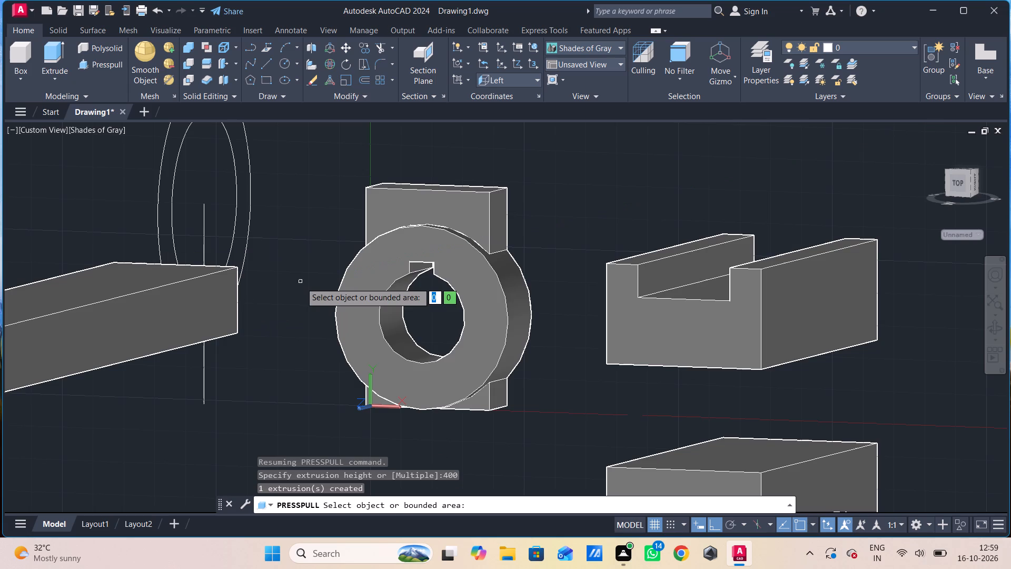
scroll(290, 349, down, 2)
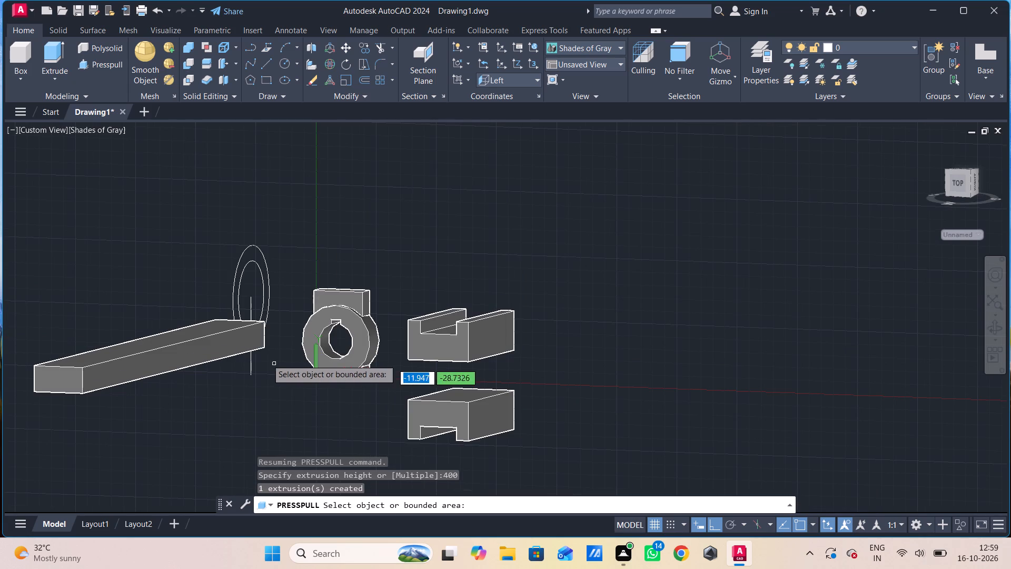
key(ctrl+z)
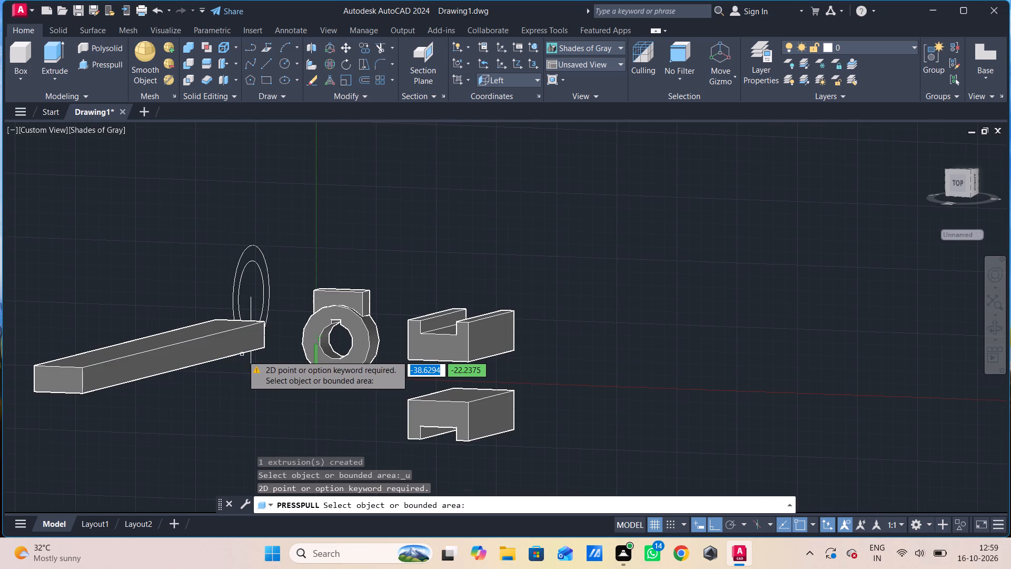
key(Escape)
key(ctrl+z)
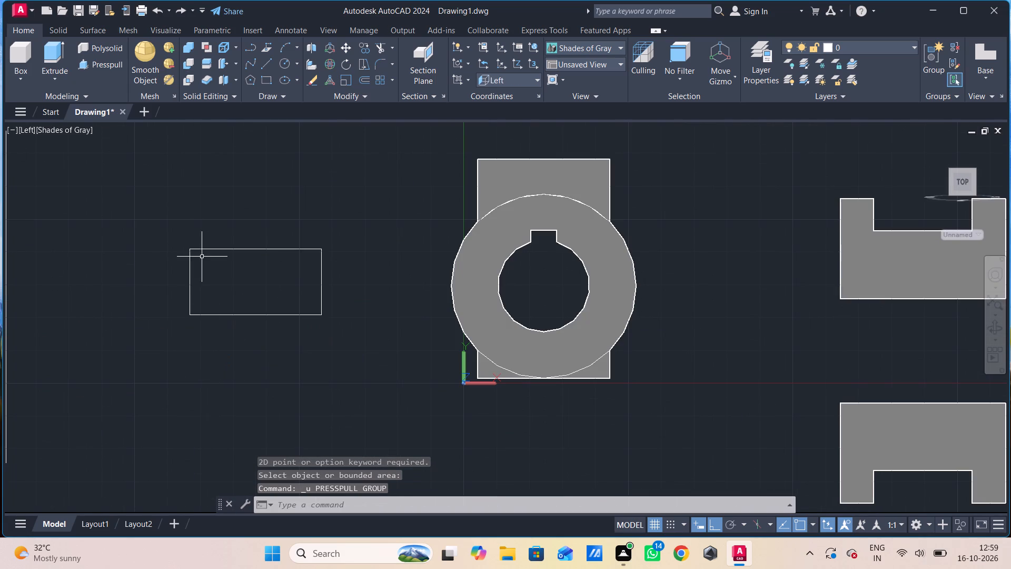
Presspull the area inside the 40 by 20 rectangle 40 to form a solid block.
click(92, 65)
click(215, 273)
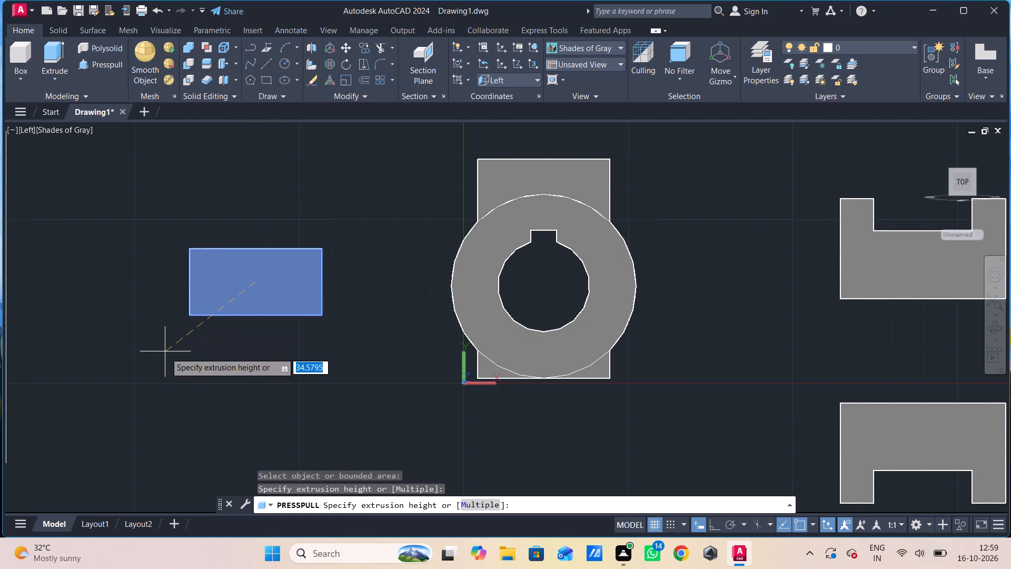
shift+middle_drag(188, 331, 148, 339)
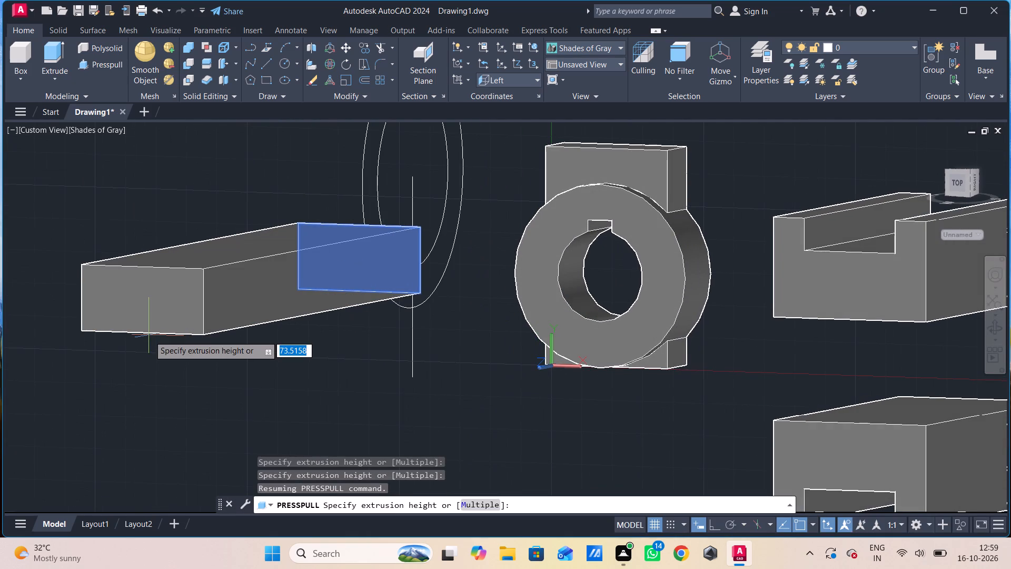
text(40)
key(Return)
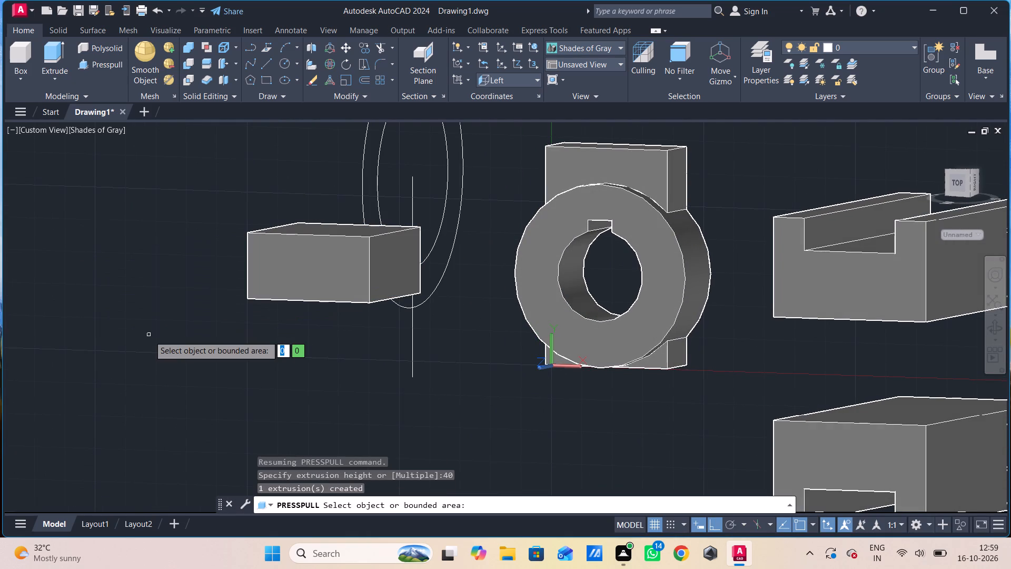
key(Escape)
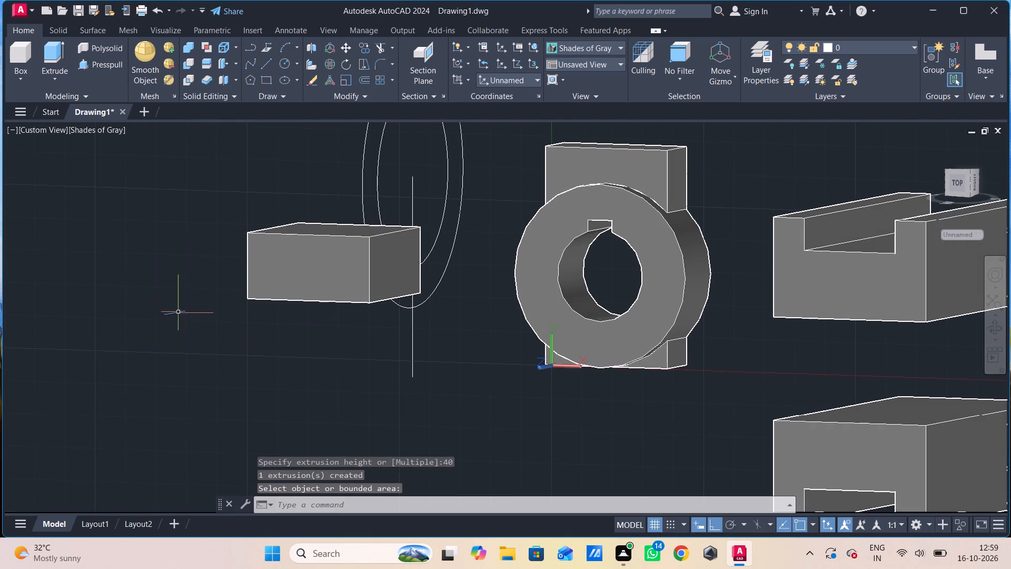
Move the new 40 by 20 by 40 block by its front top corner onto the front top corner of the block above the ring.
click(355, 276)
key(m)
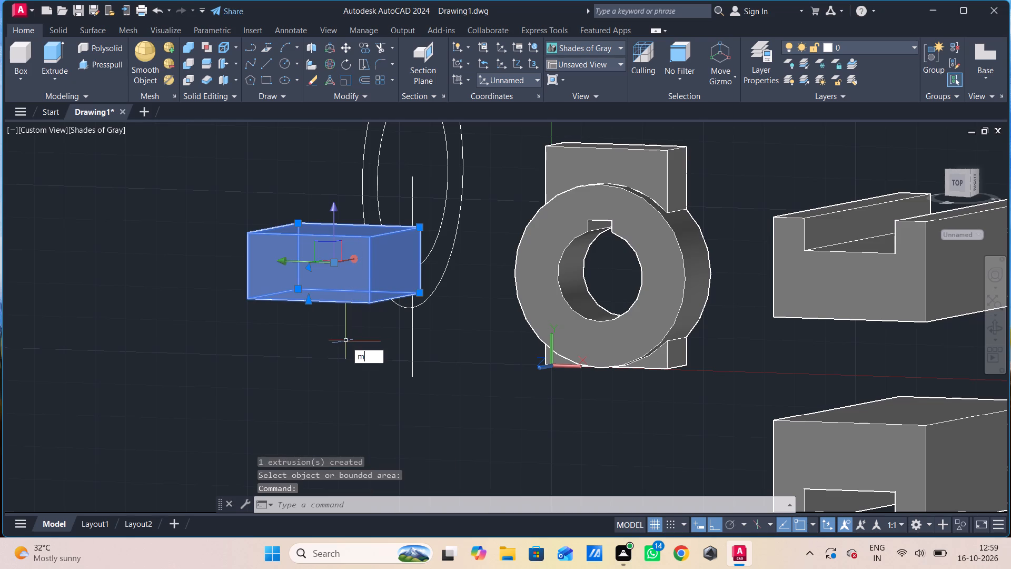
key(space)
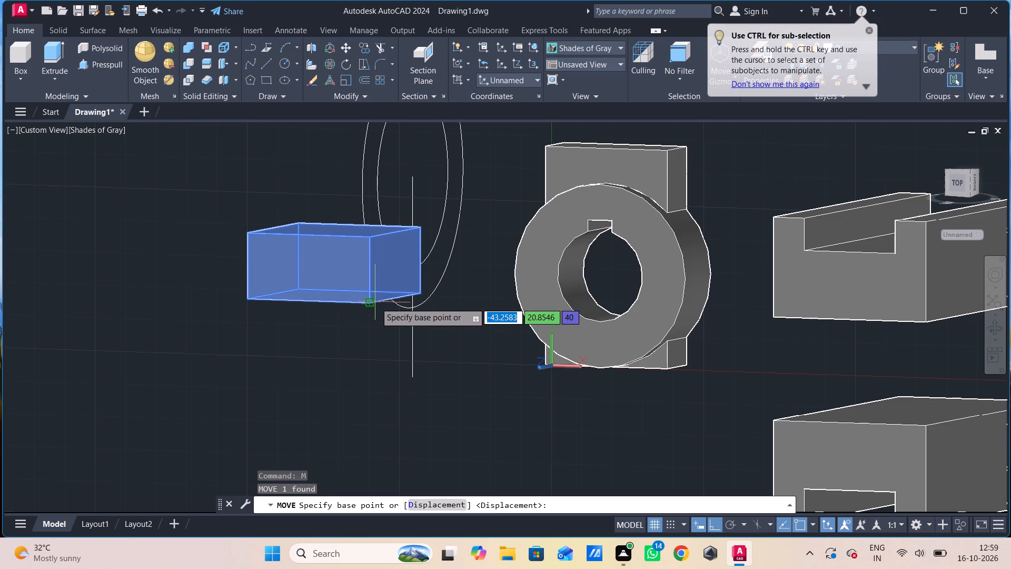
click(370, 237)
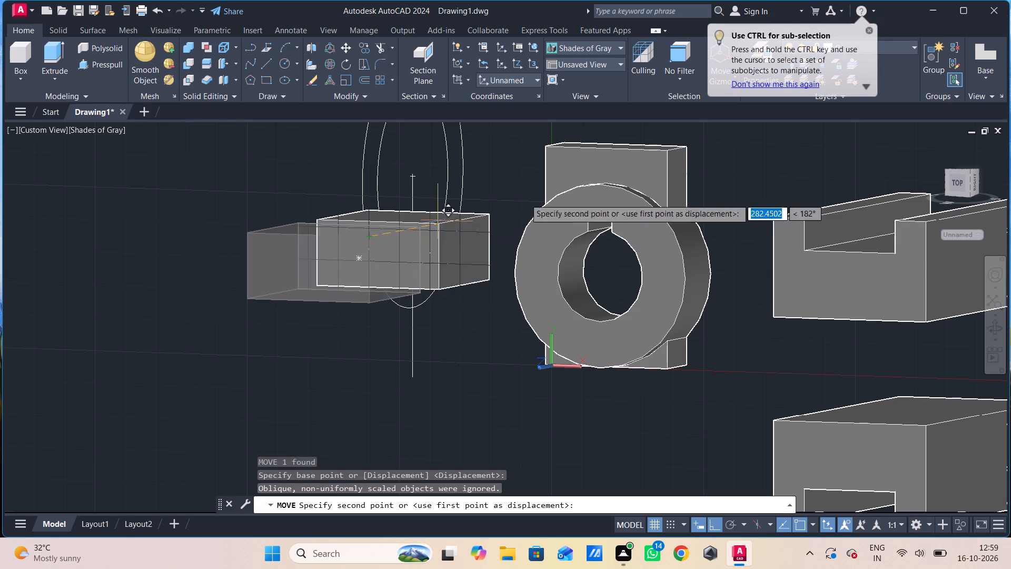
click(668, 152)
Copy the moved block from its front top corner straight down to the matching top corner of the block below the ring.
shift+middle_drag(721, 168, 712, 174)
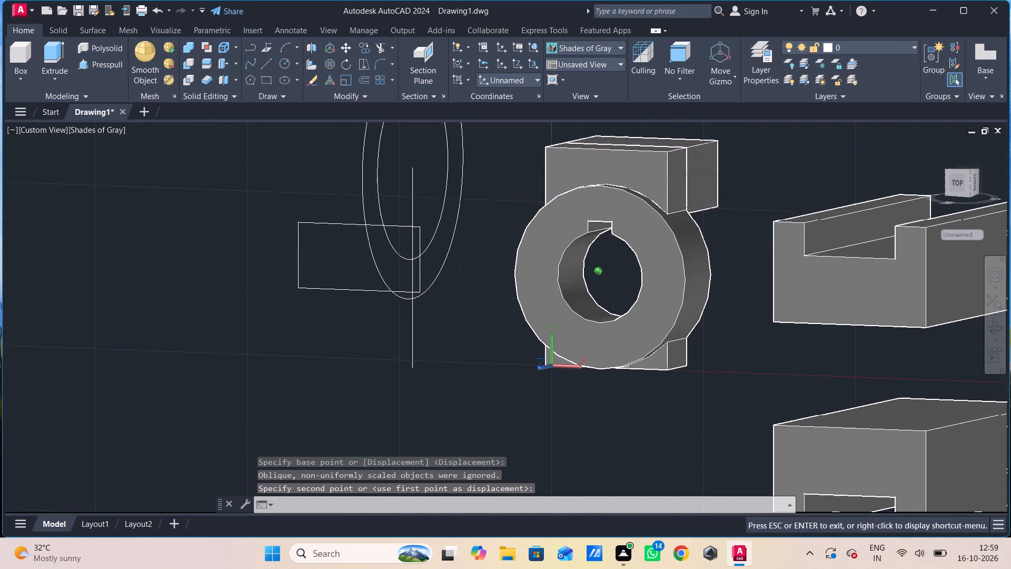
shift+middle_drag(712, 174, 601, 199)
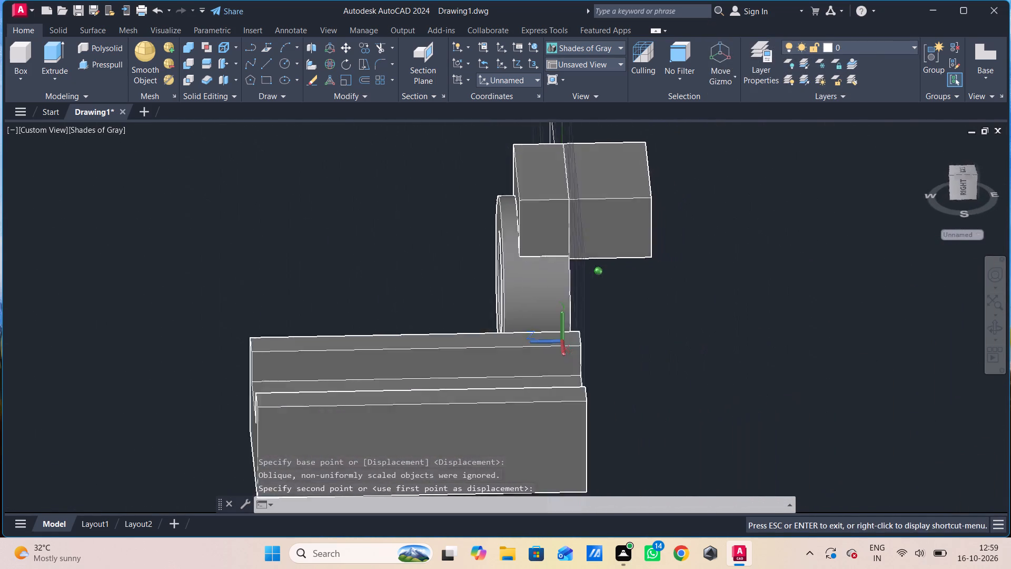
shift+middle_drag(601, 199, 587, 190)
click(594, 191)
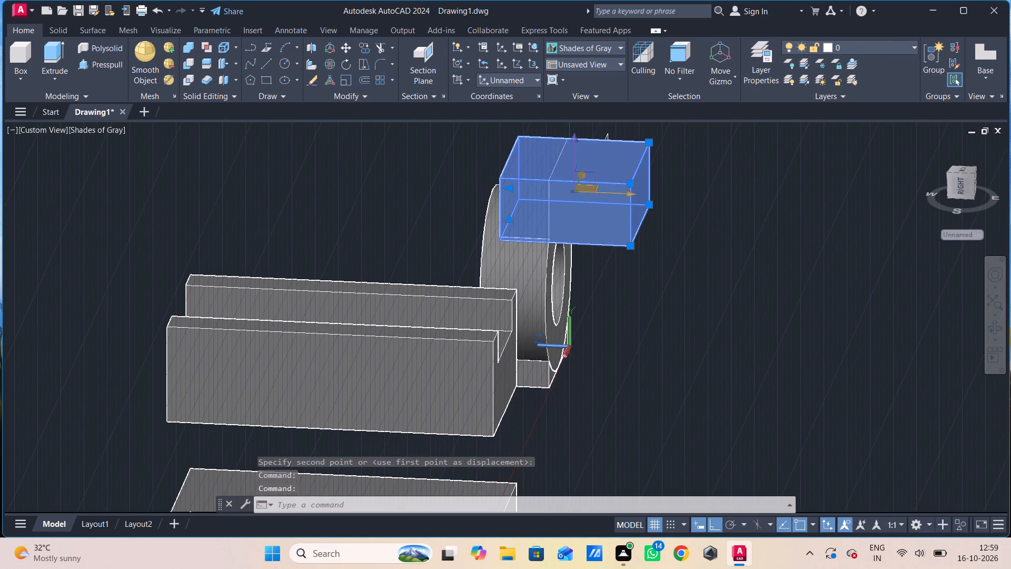
key(c)
key(o)
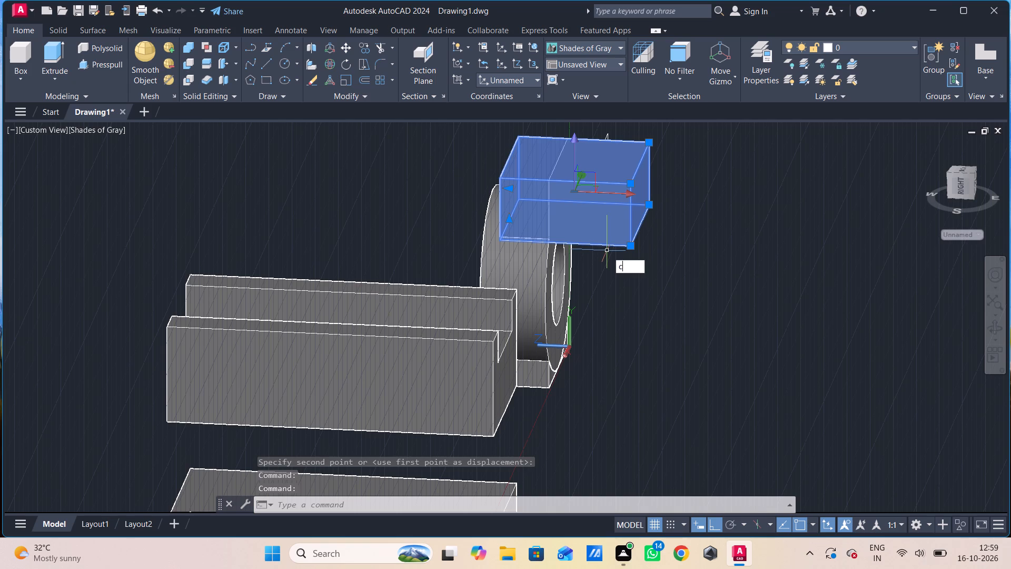
key(space)
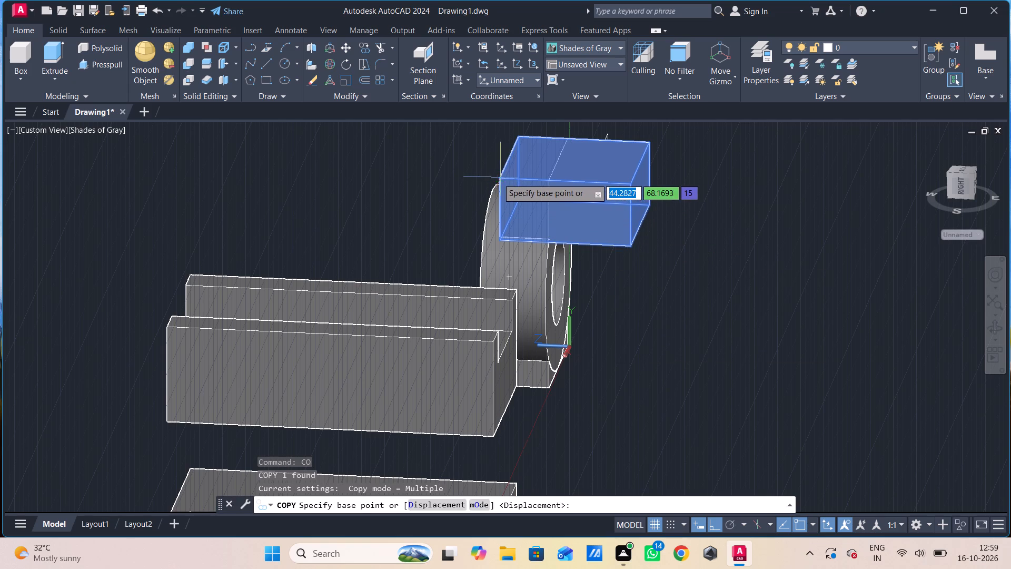
click(498, 178)
shift+middle_drag(561, 280, 530, 279)
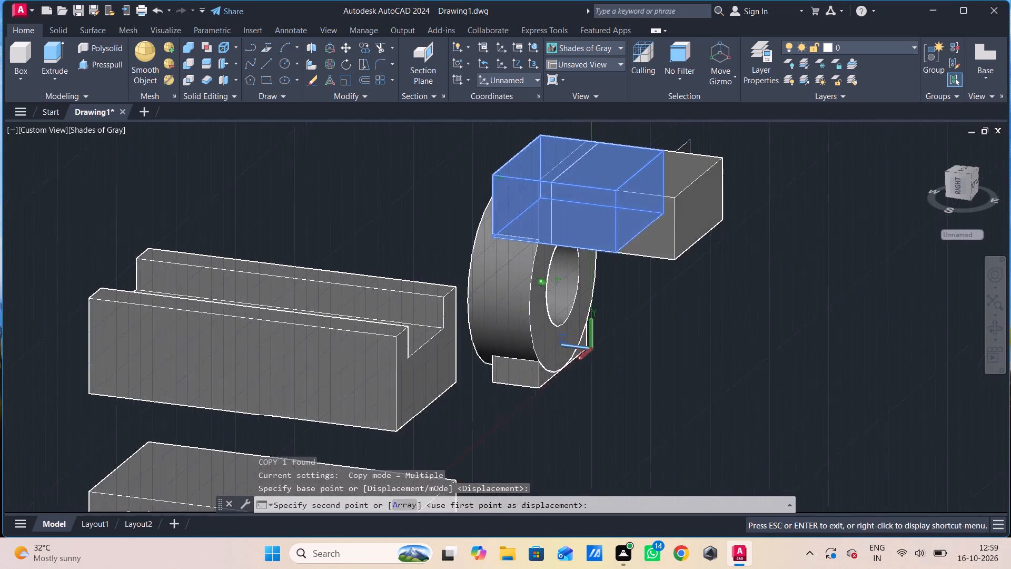
shift+middle_drag(530, 279, 527, 274)
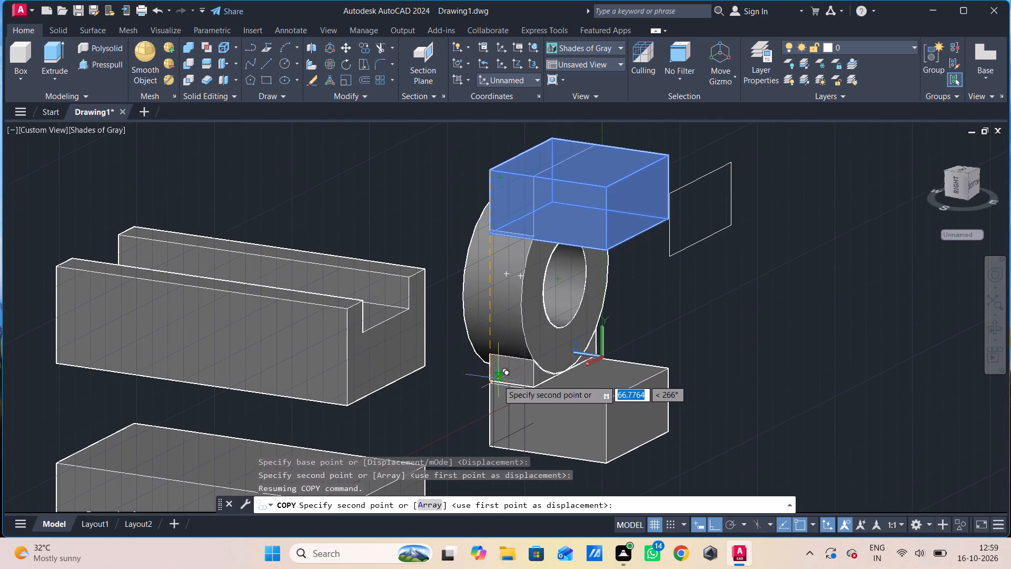
click(489, 355)
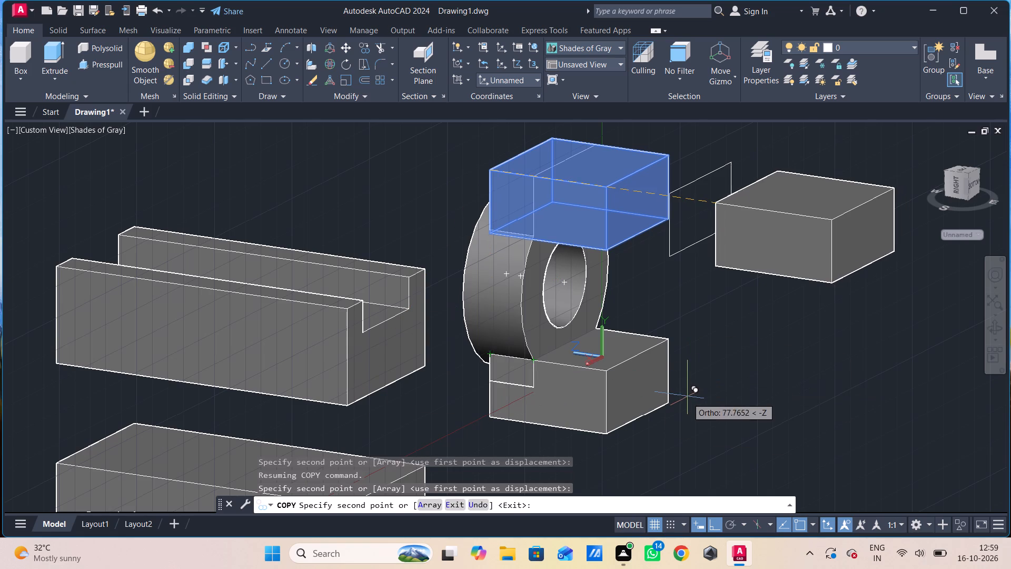
key(Escape)
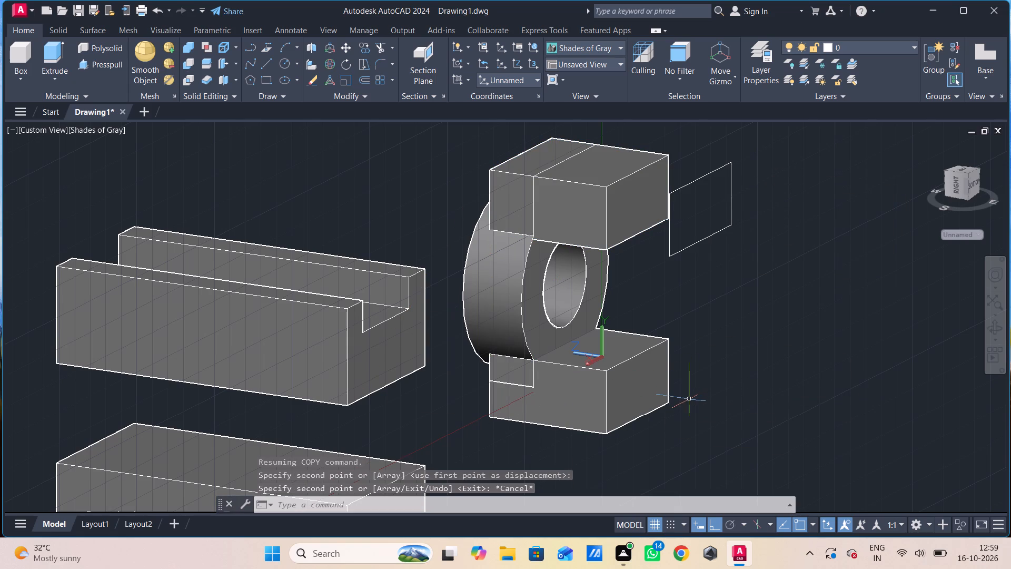
Erase the leftover rectangle outline behind the upper block.
click(695, 179)
key(Delete)
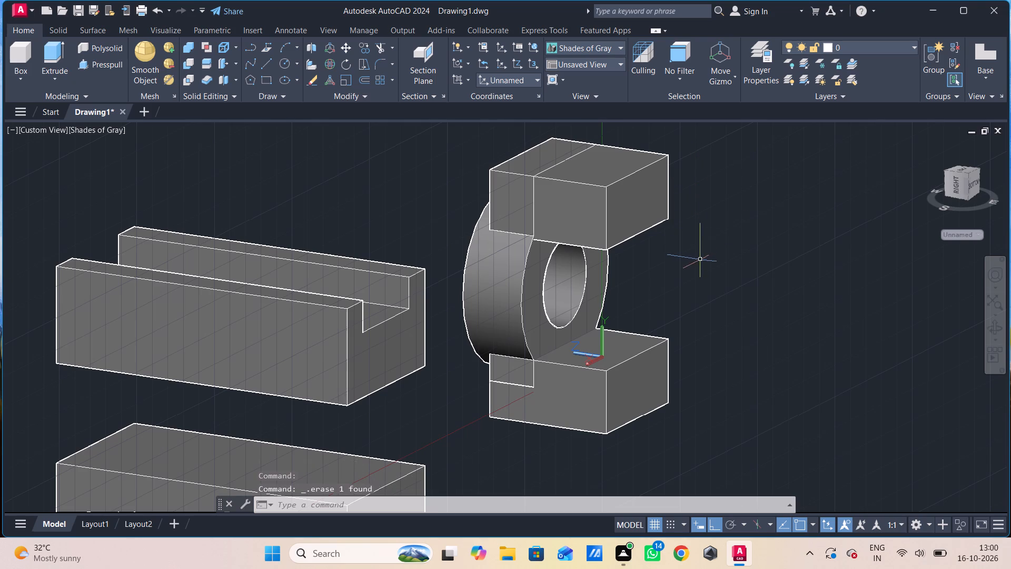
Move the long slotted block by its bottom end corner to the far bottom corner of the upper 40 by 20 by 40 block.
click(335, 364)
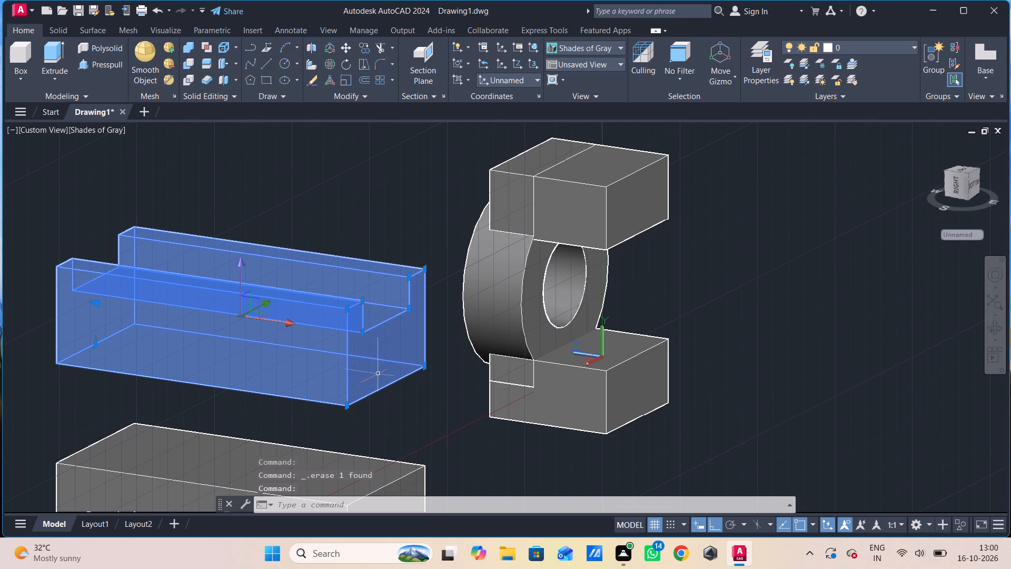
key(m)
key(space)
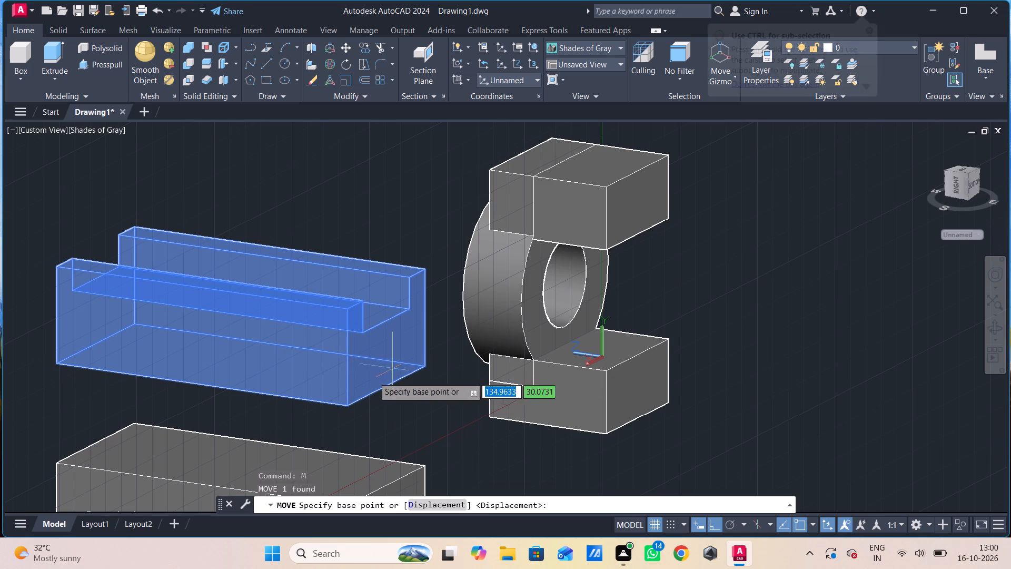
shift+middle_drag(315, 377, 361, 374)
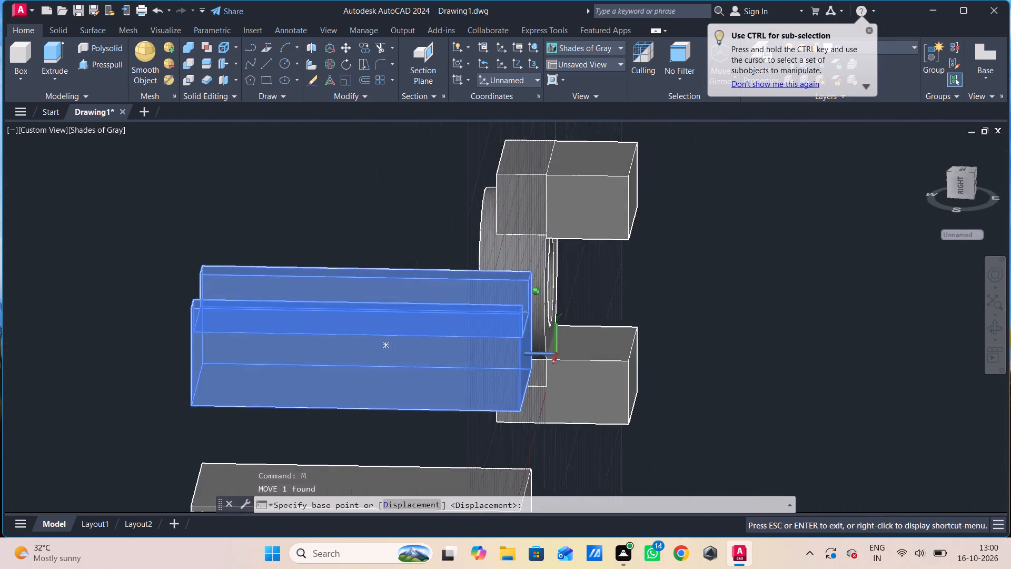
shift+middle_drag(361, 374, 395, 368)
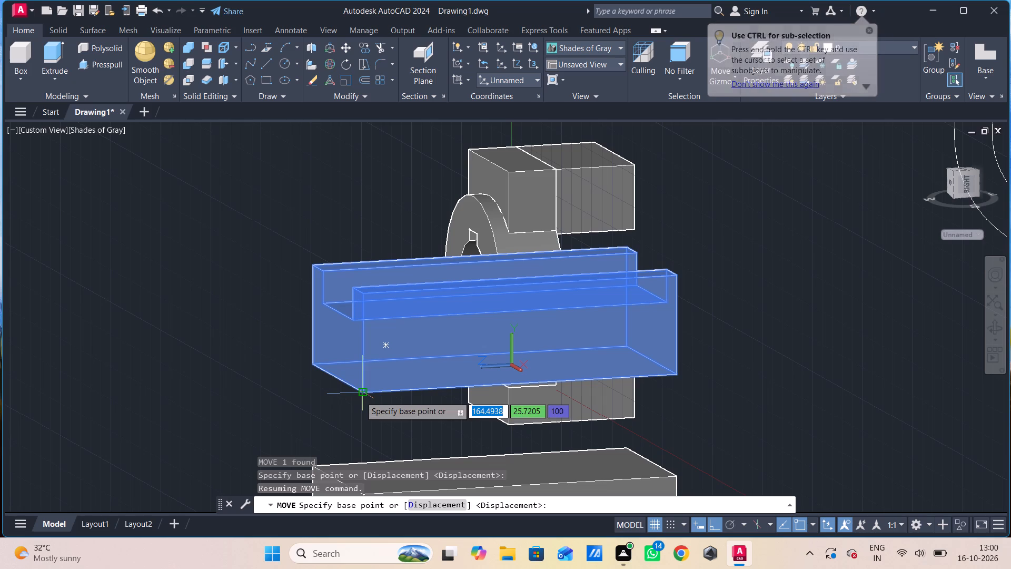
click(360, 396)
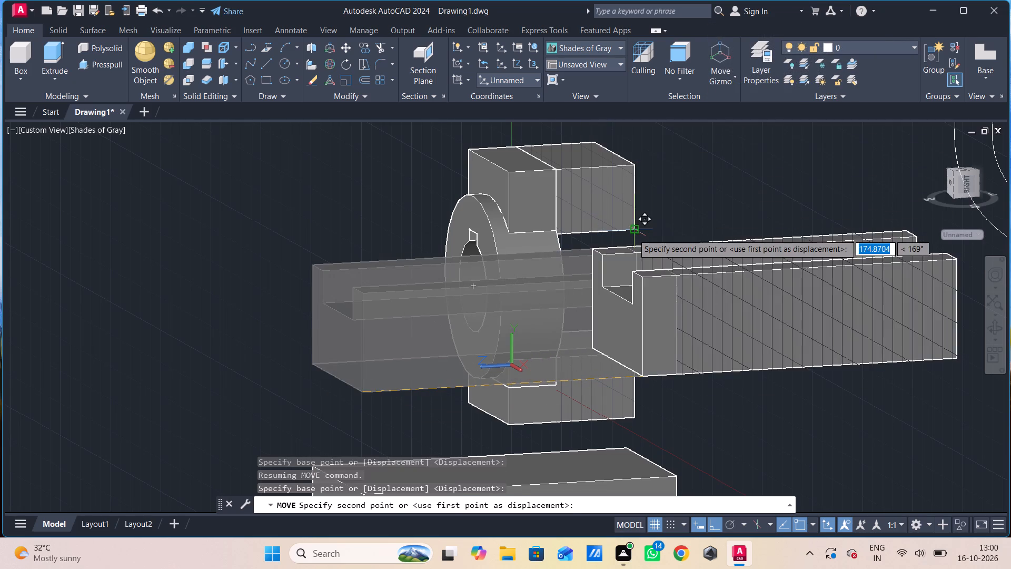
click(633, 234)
Examine how the slot floor of the long block lines up with the top face of the upper block.
shift+middle_drag(651, 253, 677, 258)
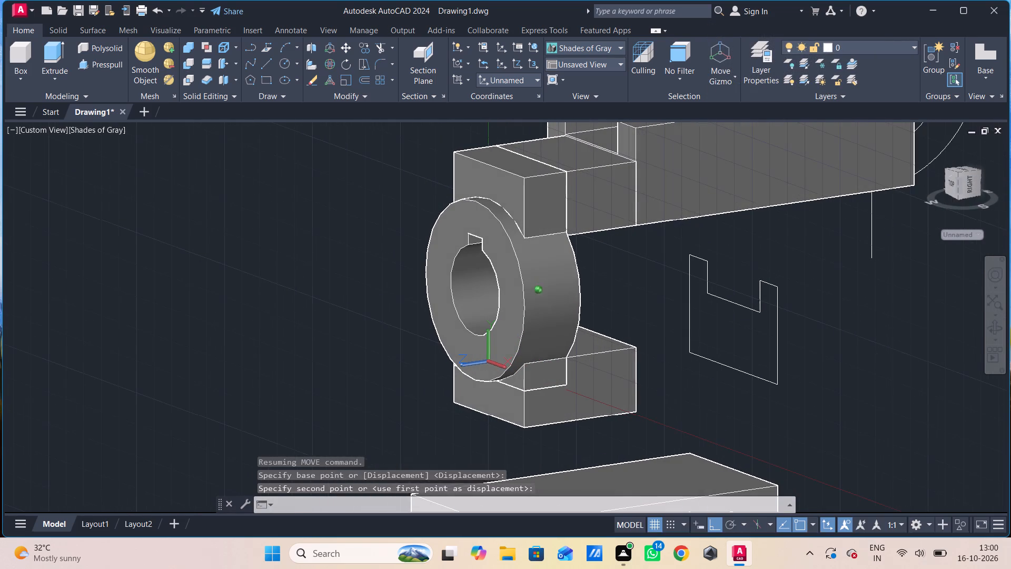
scroll(602, 185, up, 1)
middle_drag(610, 242, 622, 327)
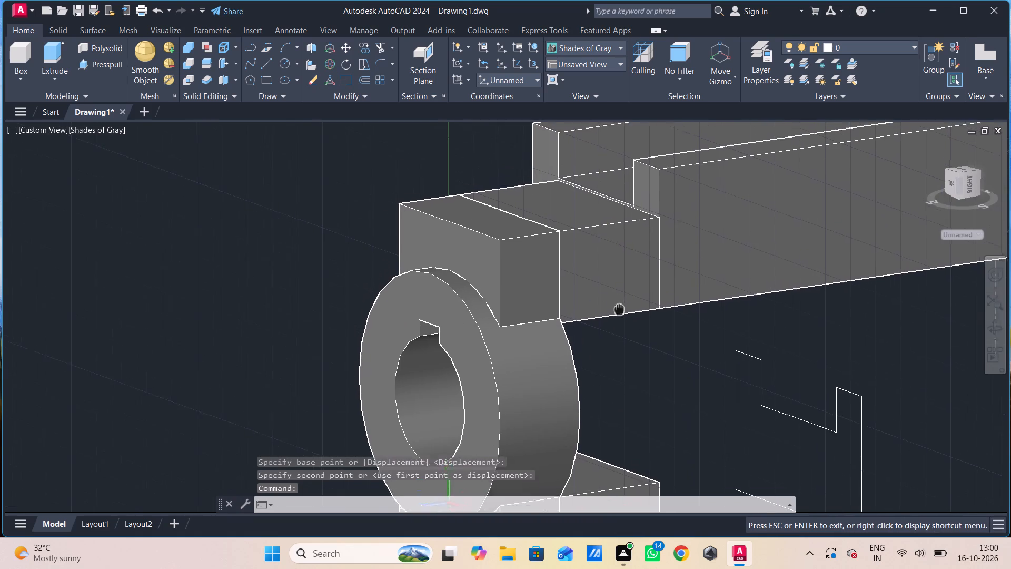
middle_drag(622, 327, 622, 342)
scroll(626, 239, up, 3)
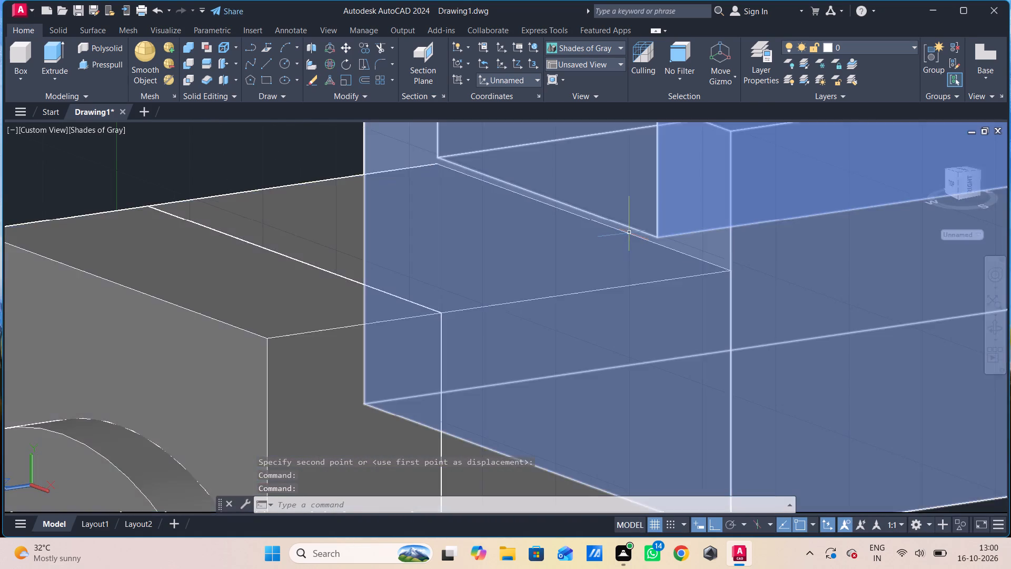
scroll(629, 233, up, 2)
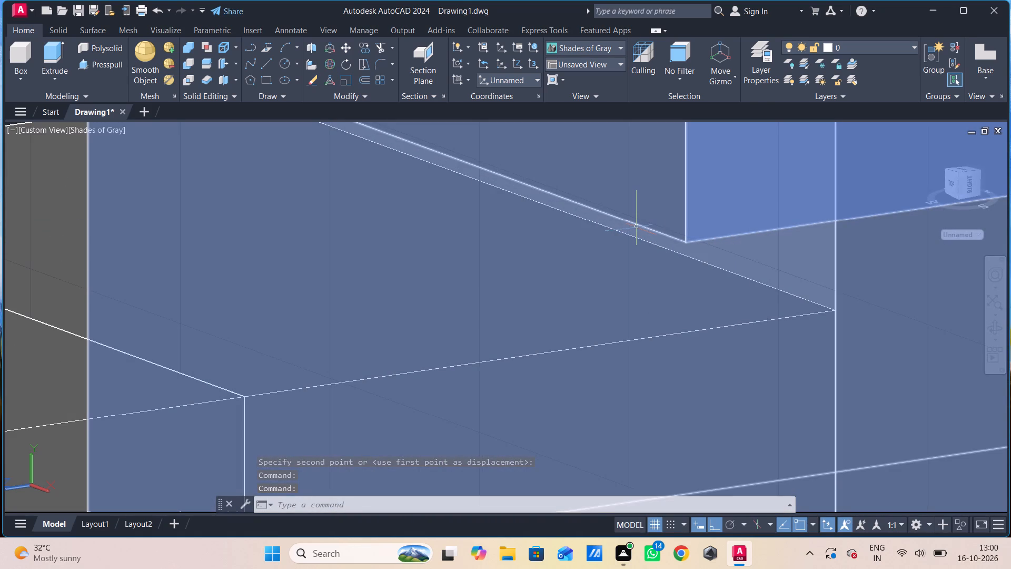
scroll(637, 227, down, 3)
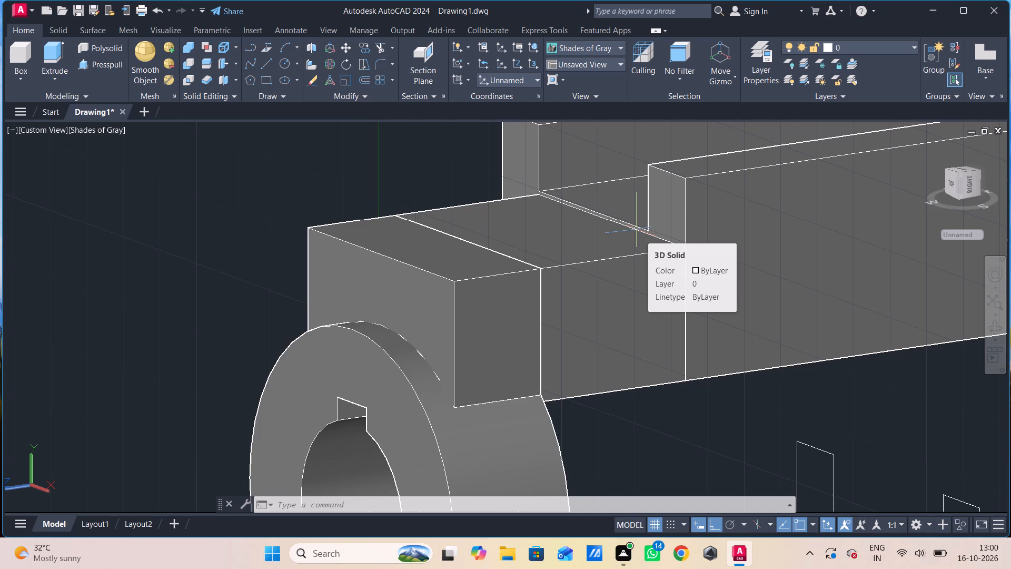
scroll(648, 259, down, 1)
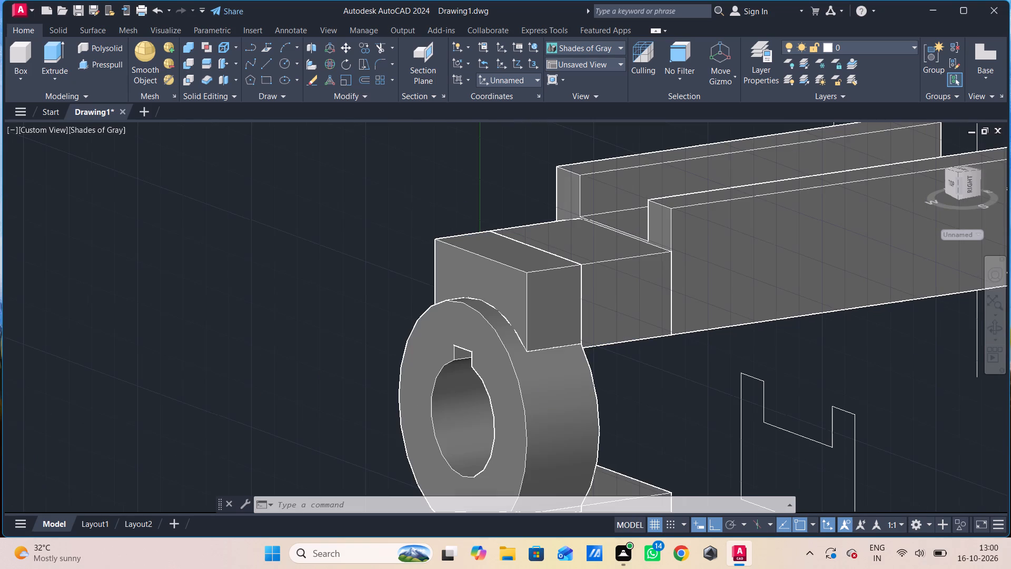
scroll(694, 262, down, 2)
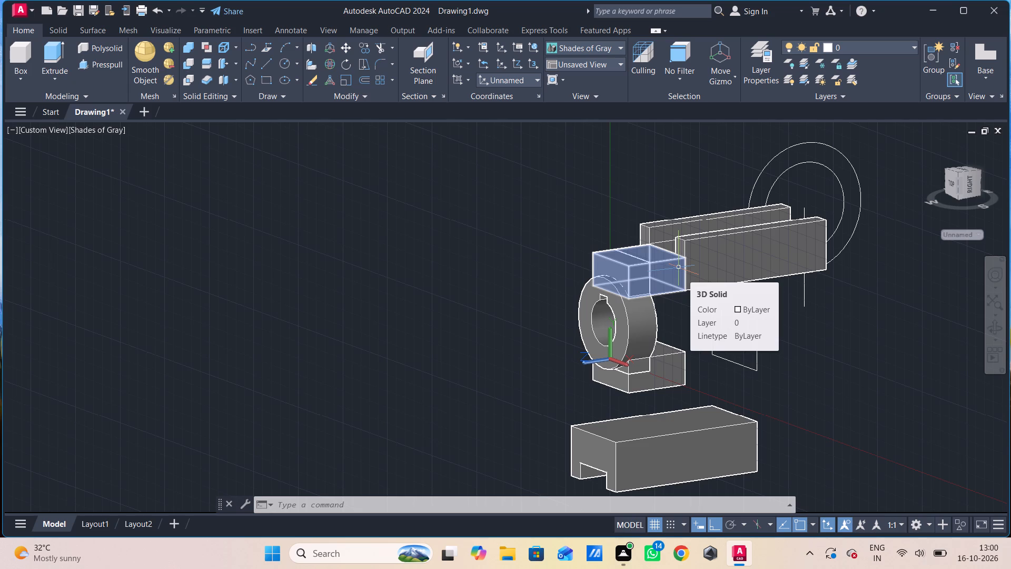
Erase the long slotted block attached to the upper block.
click(763, 244)
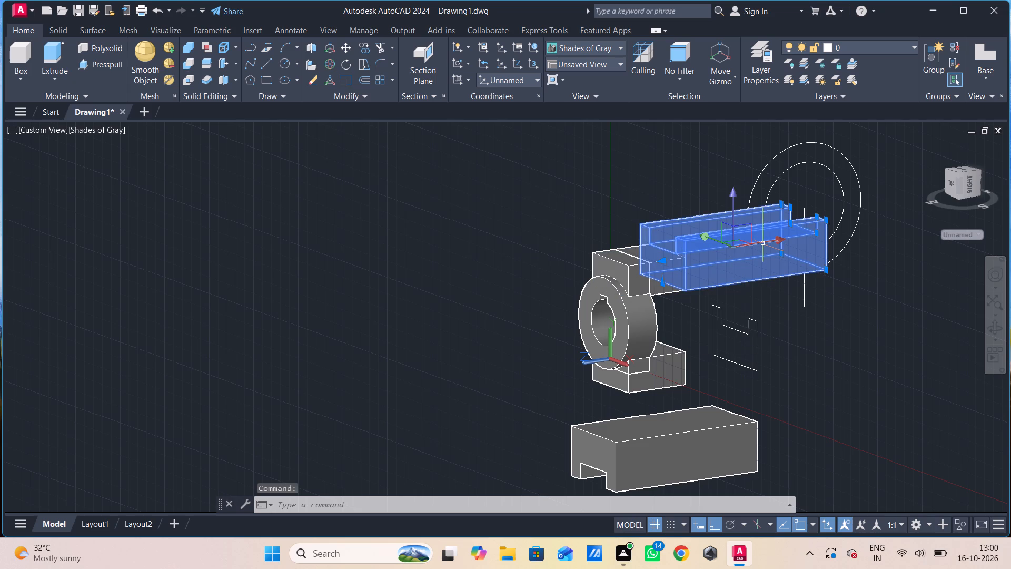
key(Delete)
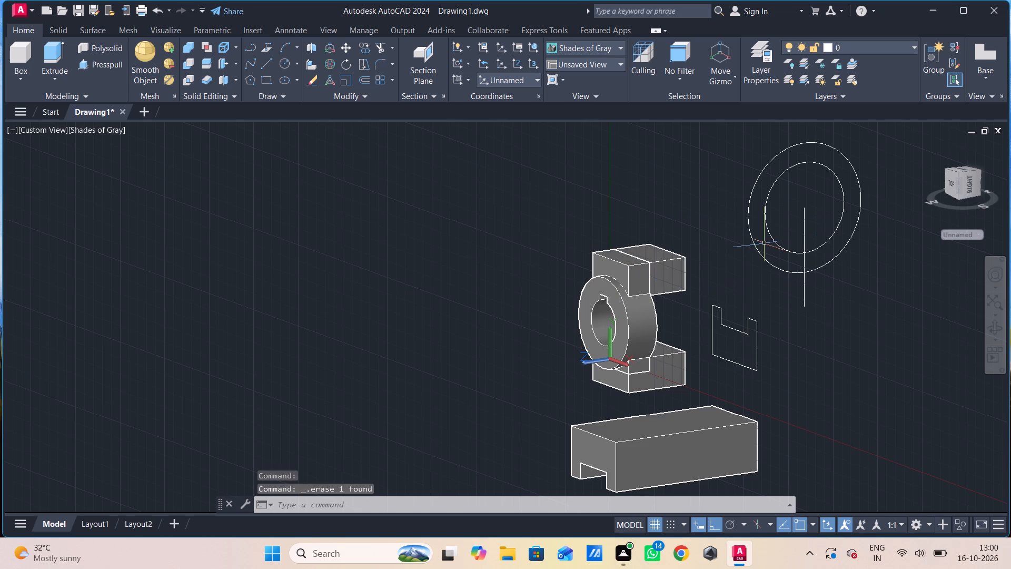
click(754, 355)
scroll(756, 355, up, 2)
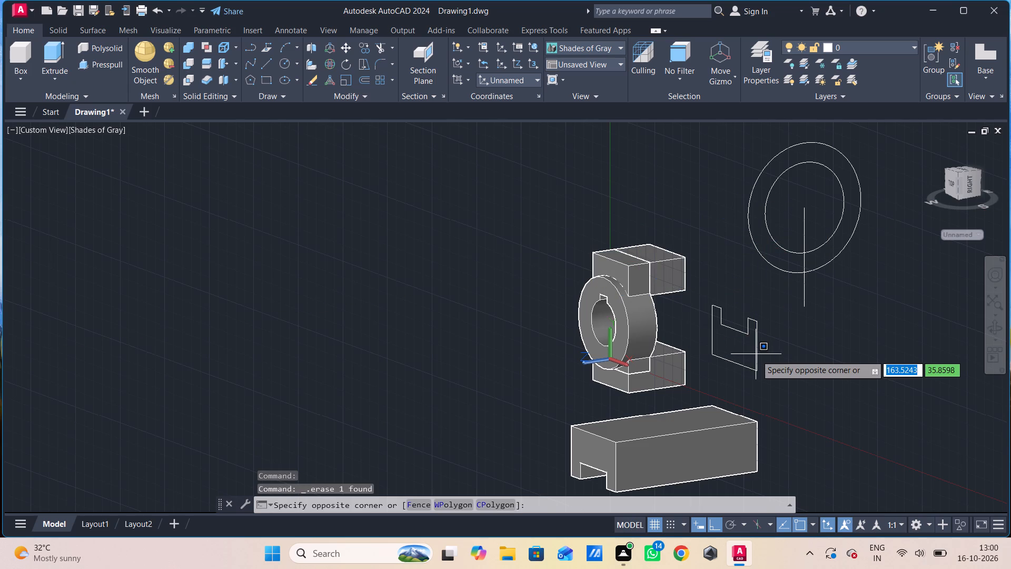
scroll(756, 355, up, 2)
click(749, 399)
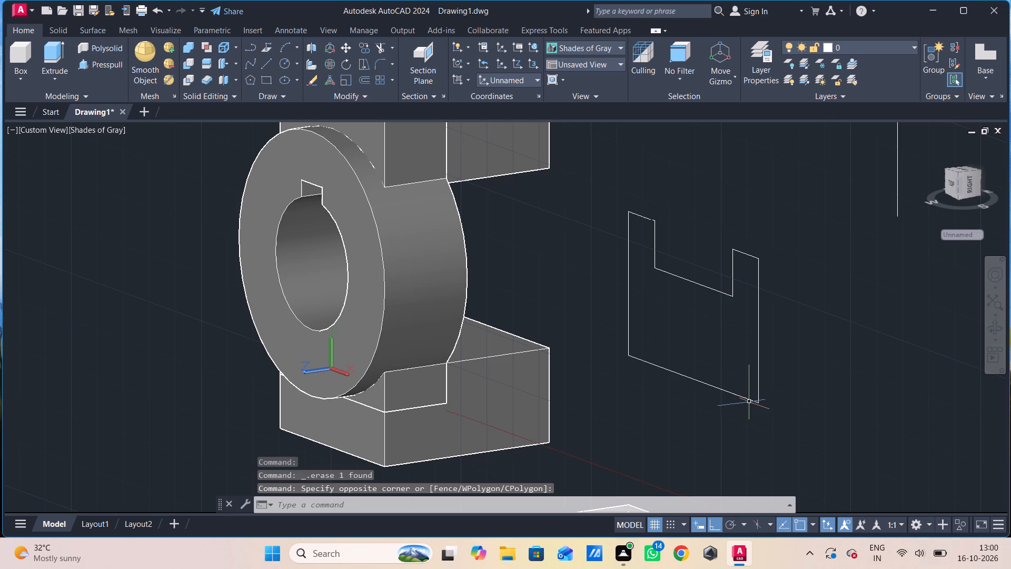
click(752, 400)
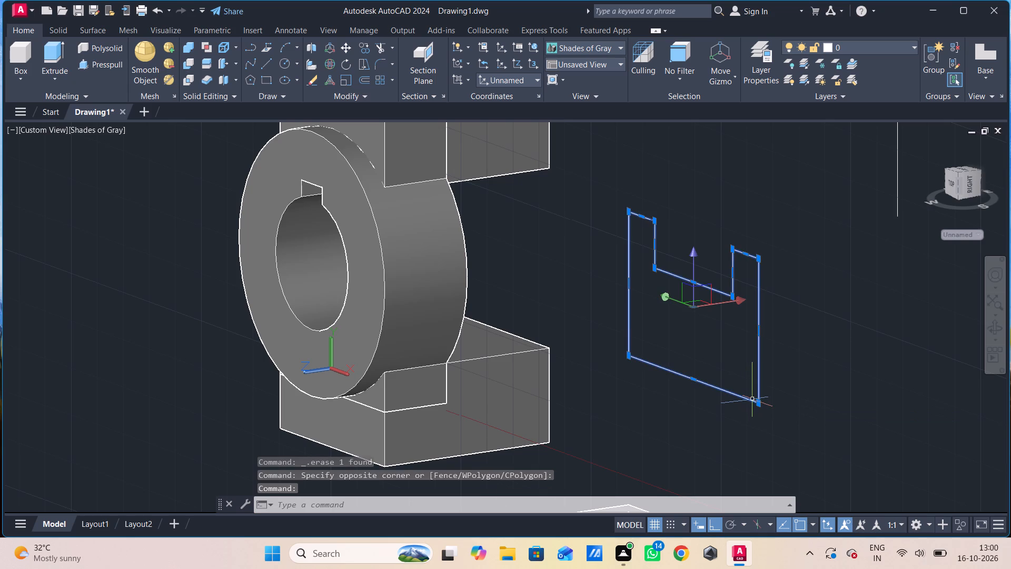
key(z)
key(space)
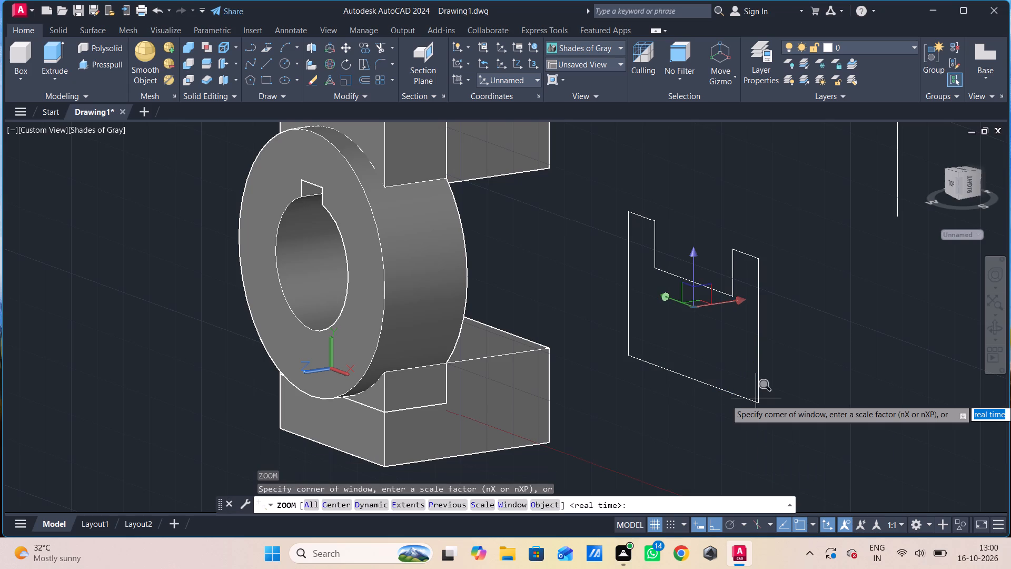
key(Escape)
Explode the closed slotted profile into separate lines.
click(756, 399)
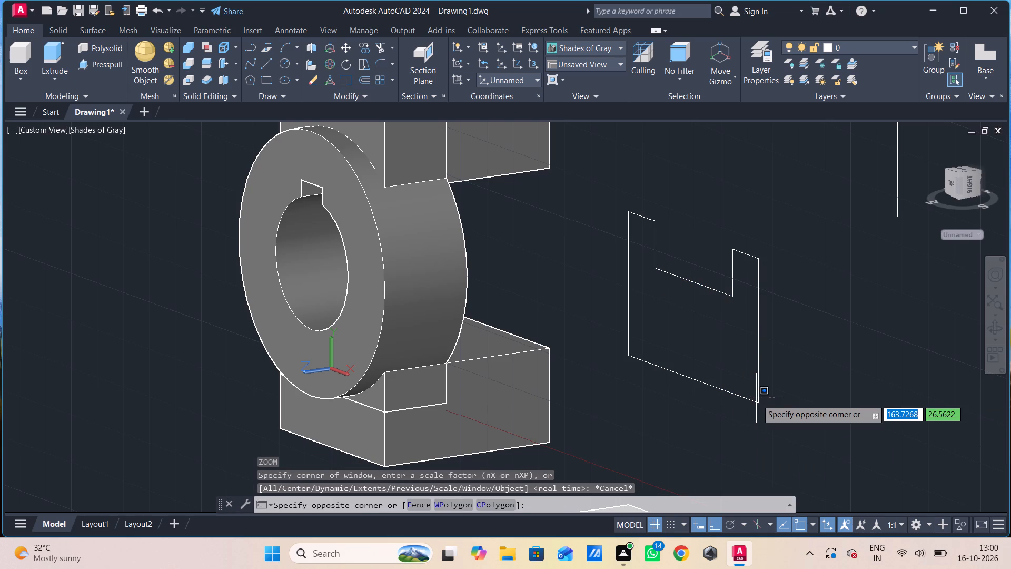
click(760, 403)
click(760, 400)
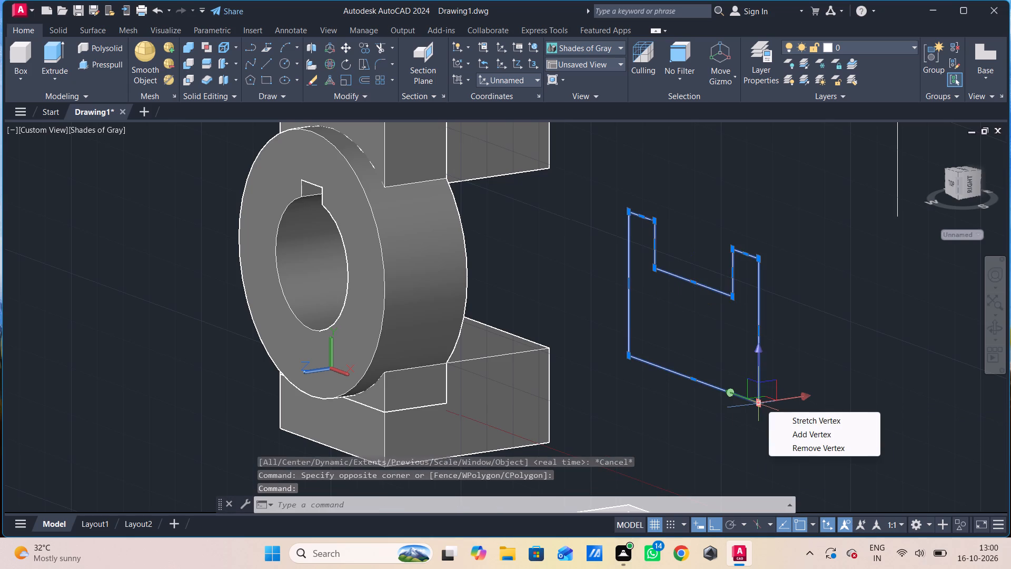
key(x)
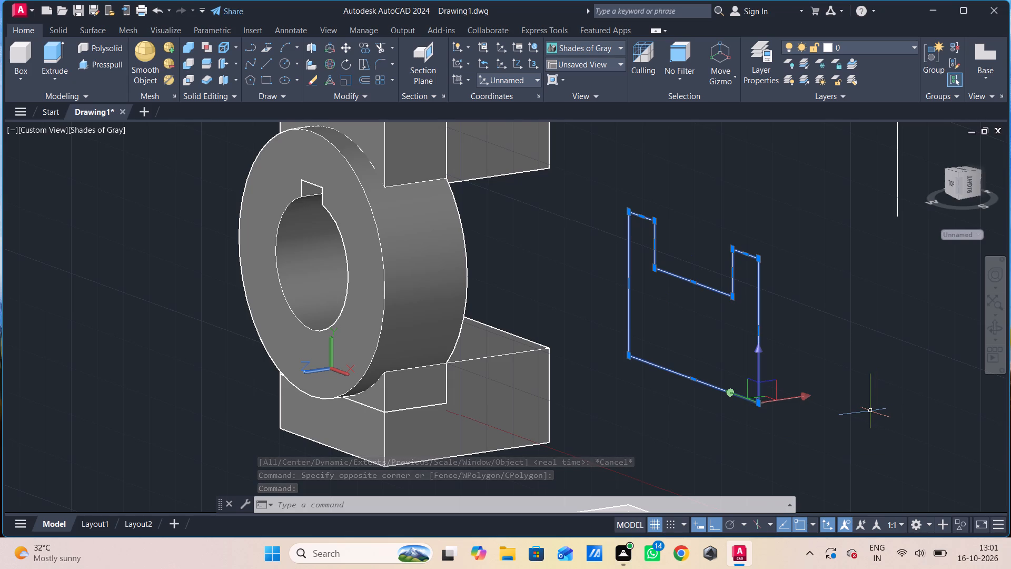
key(z)
key(BackSpace)
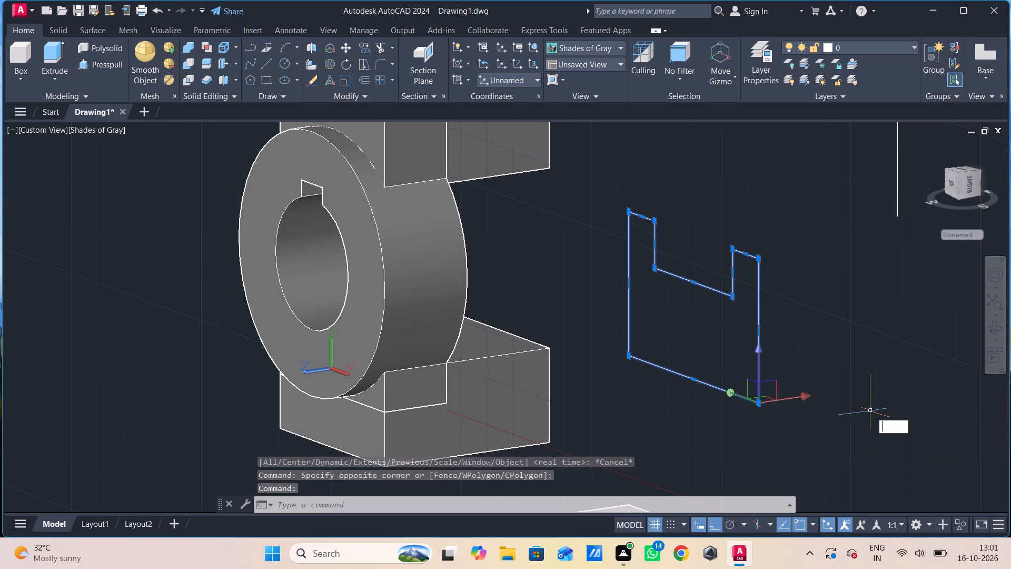
text(x)
key(space)
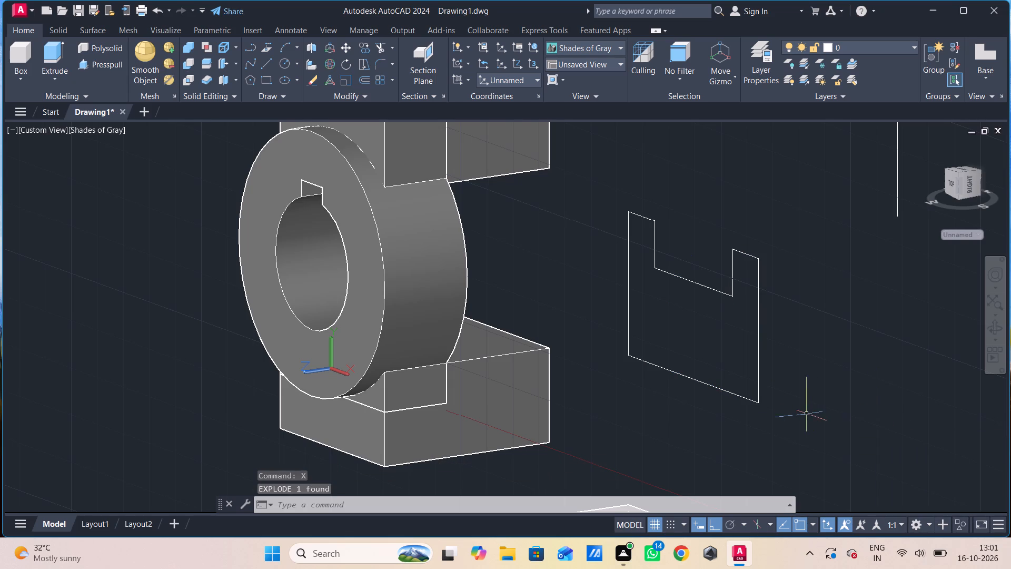
Erase the bottom line of the exploded slotted profile.
click(750, 399)
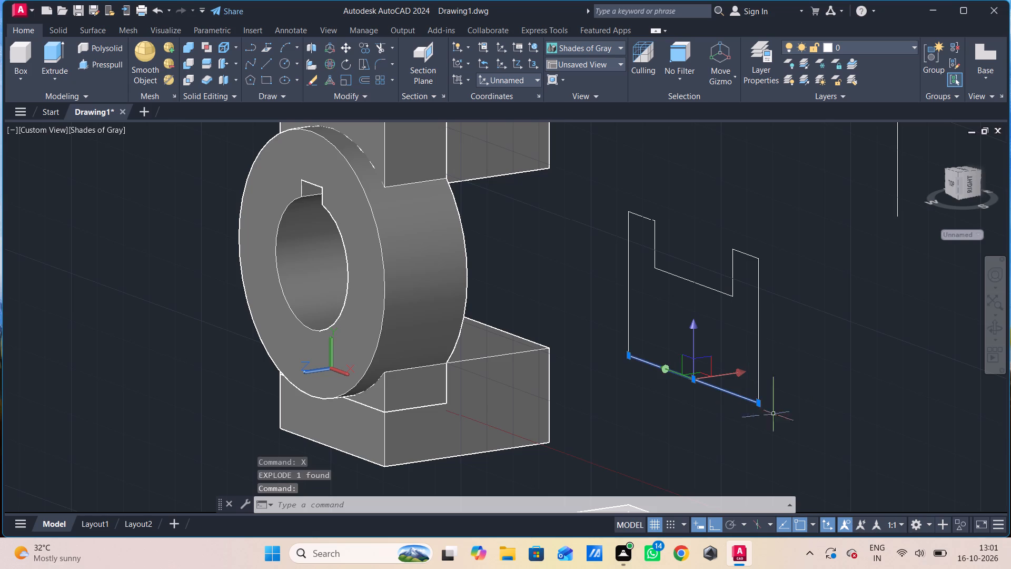
key(Delete)
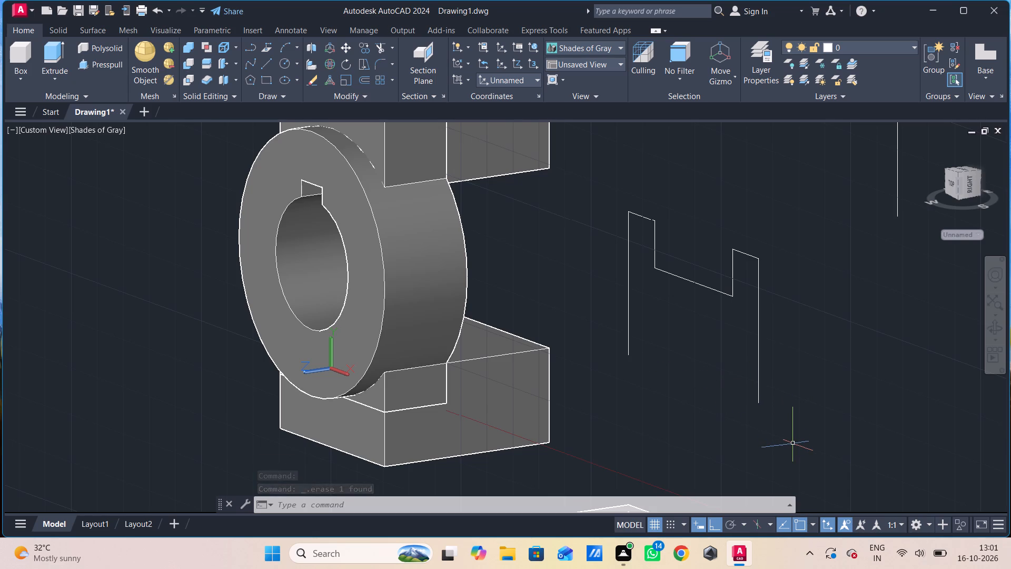
Draw a 2-unit line straight down from the lower end of the slotted profile's near vertical side.
key(l)
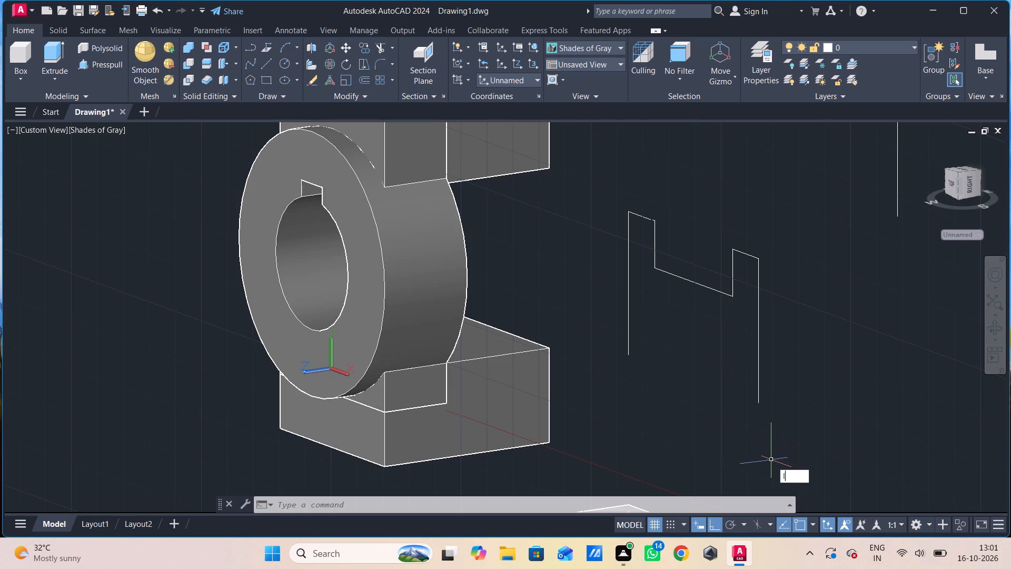
key(BackSpace)
key(Return)
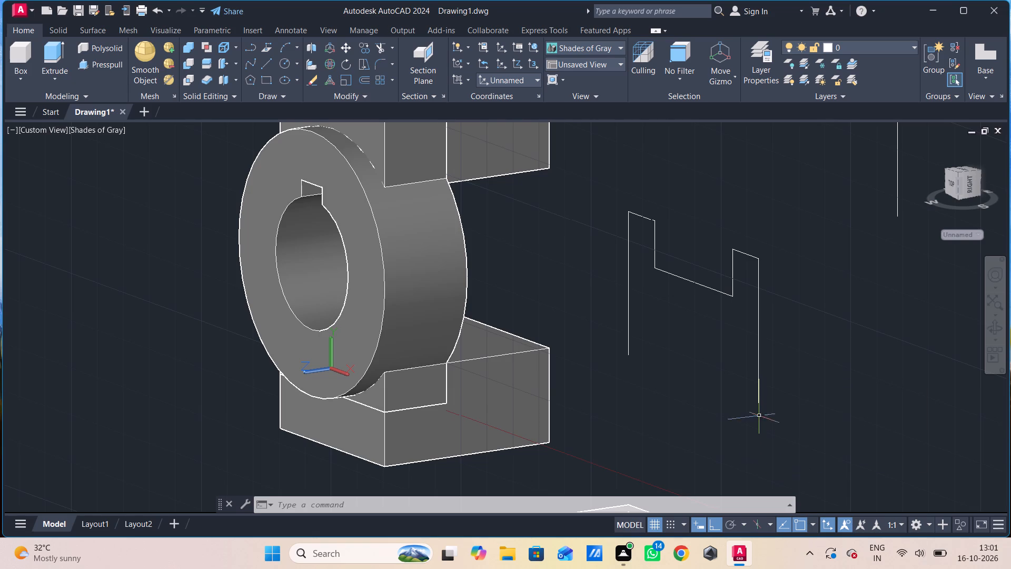
key(l)
key(Return)
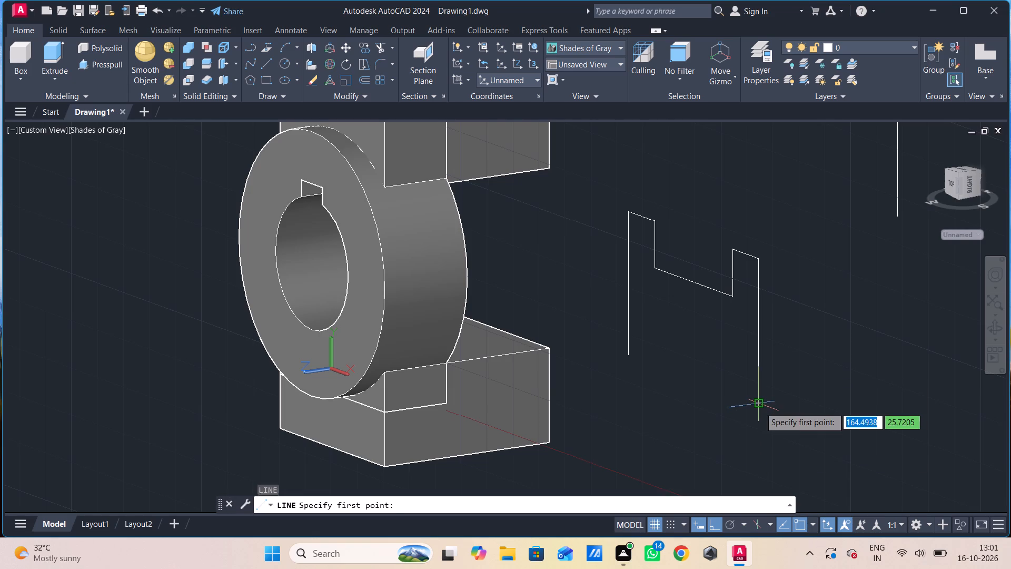
click(760, 407)
key(2)
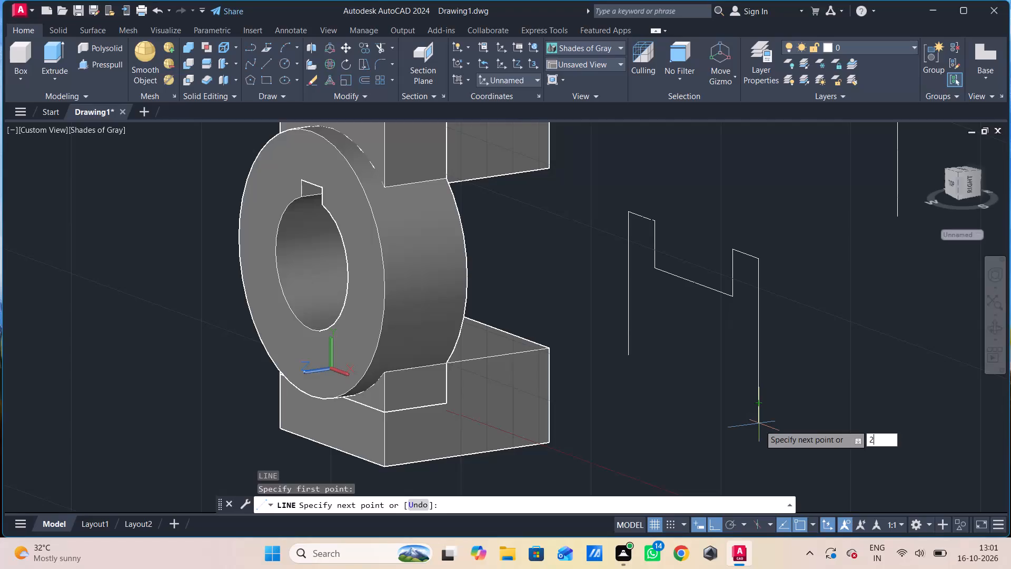
key(Return)
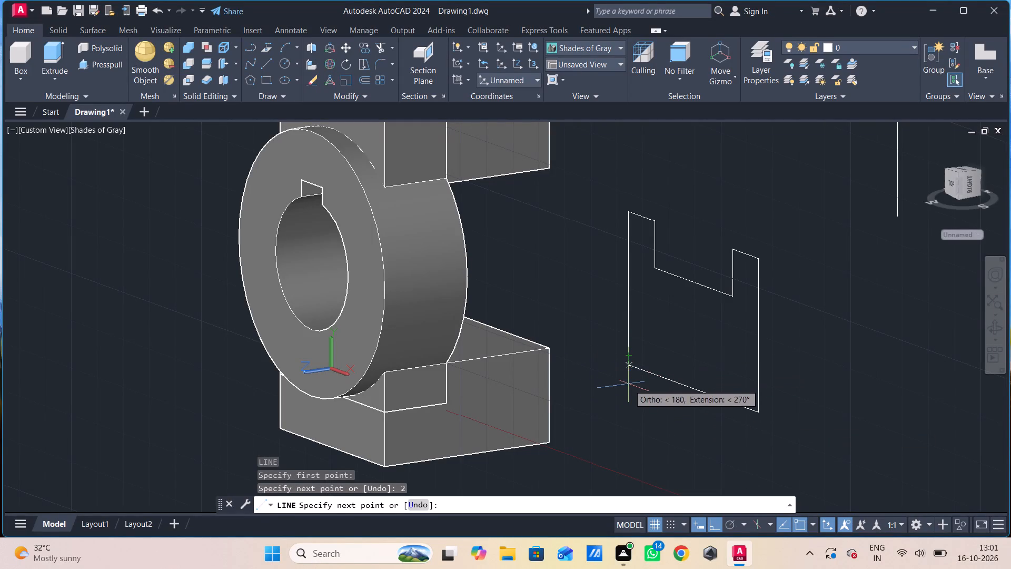
key(Escape)
Draw a line 2 units down from the far side's lower end and across to the near side's extended end, closing the profile.
key(l)
key(Return)
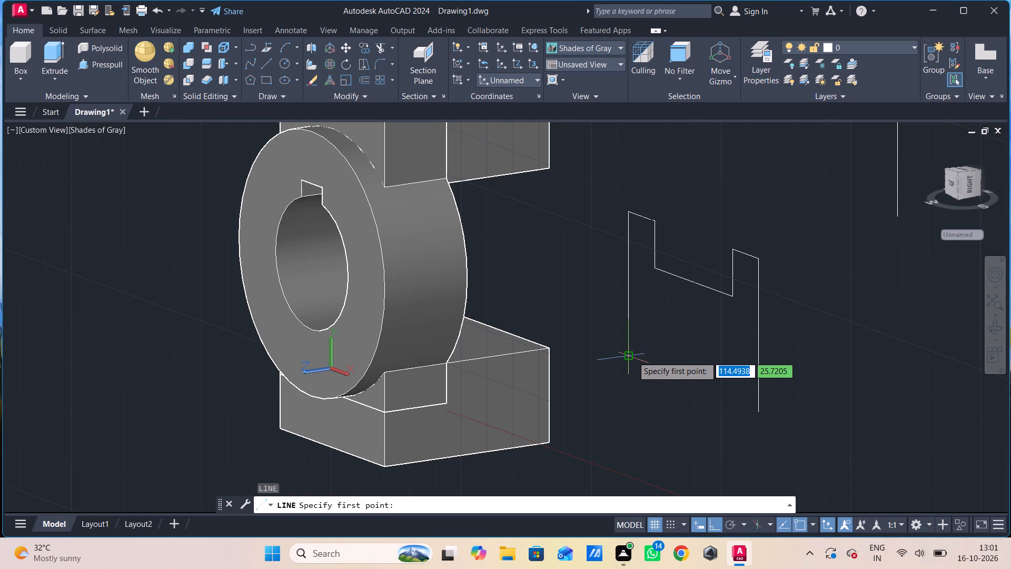
click(632, 356)
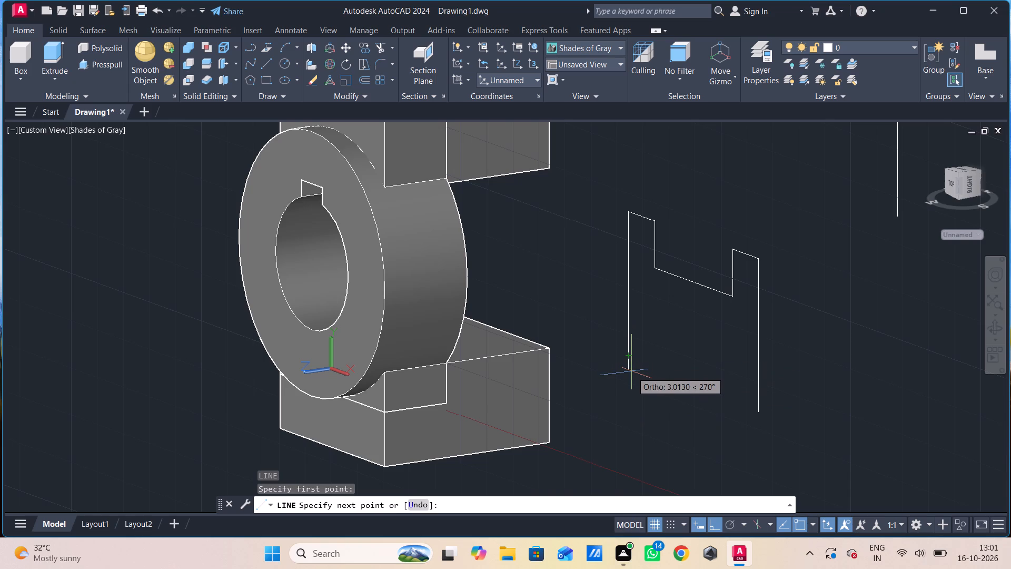
key(2)
key(Return)
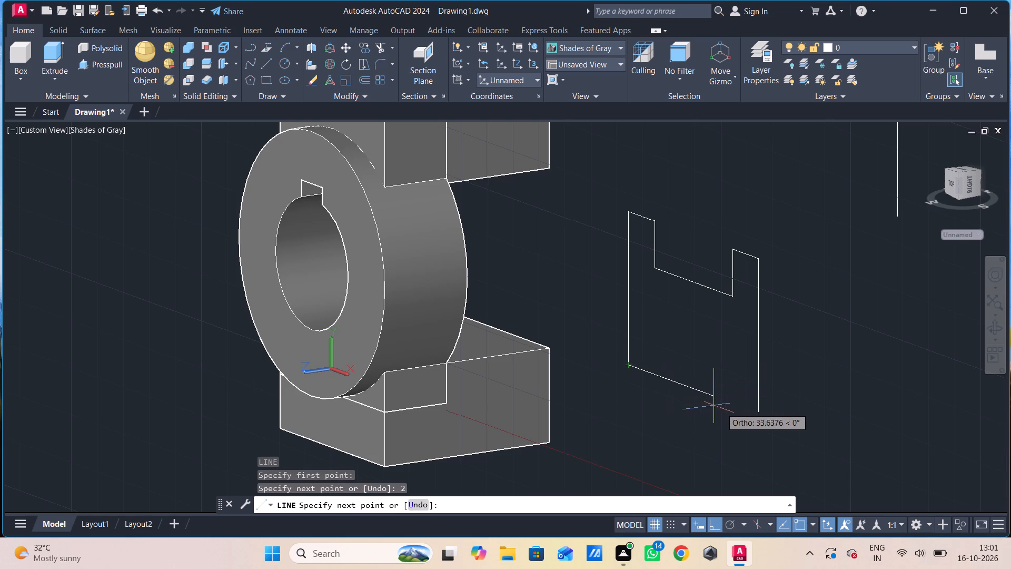
click(754, 418)
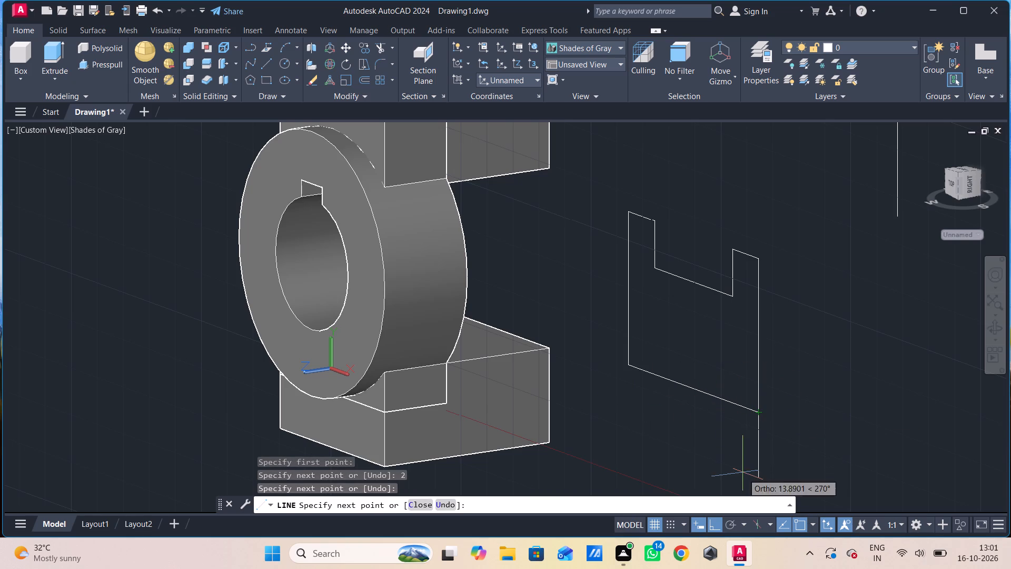
key(Escape)
Join all the lines of the slotted profile into one polyline.
click(815, 246)
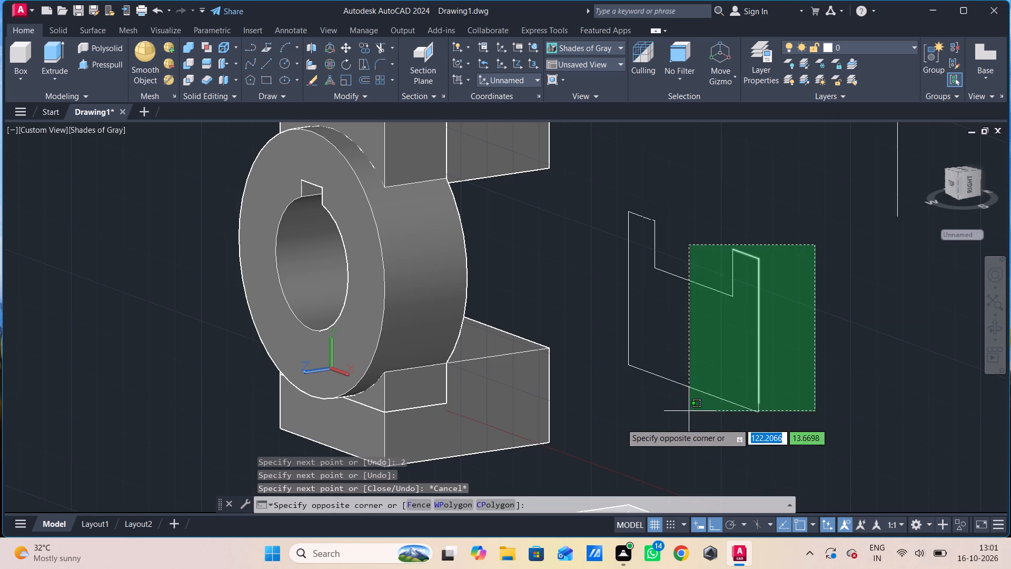
click(604, 423)
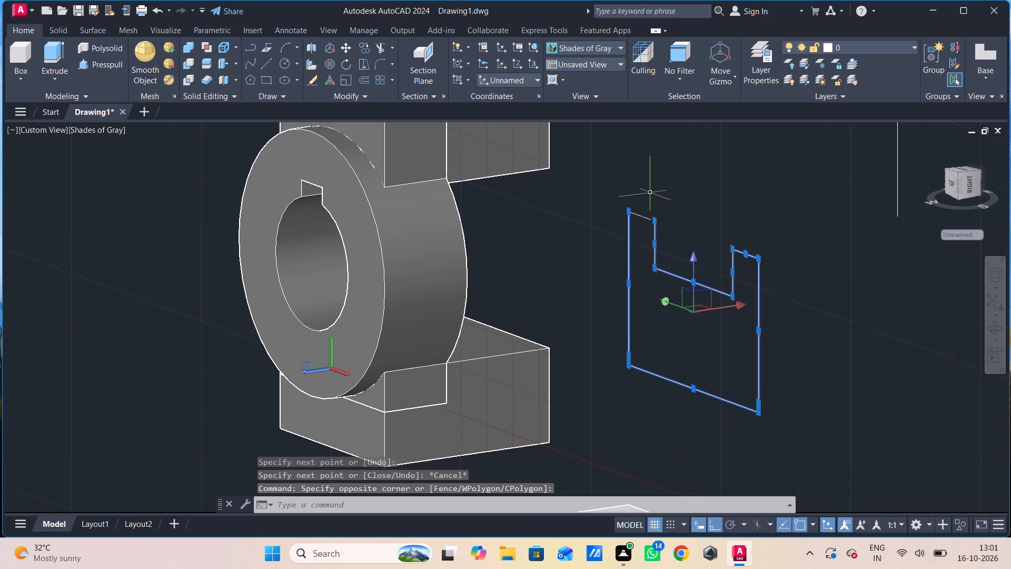
click(642, 217)
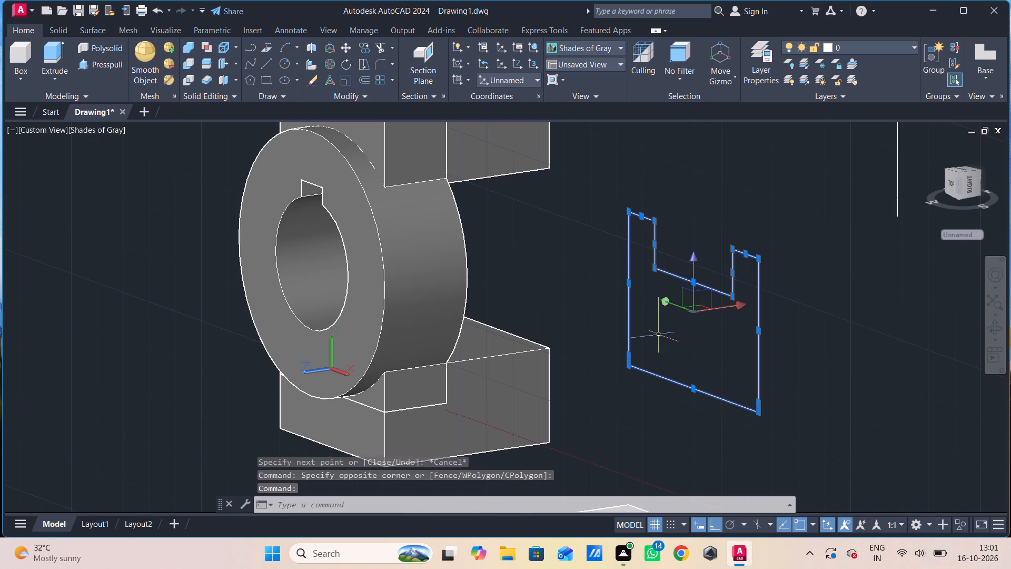
key(j)
text(oi)
key(Return)
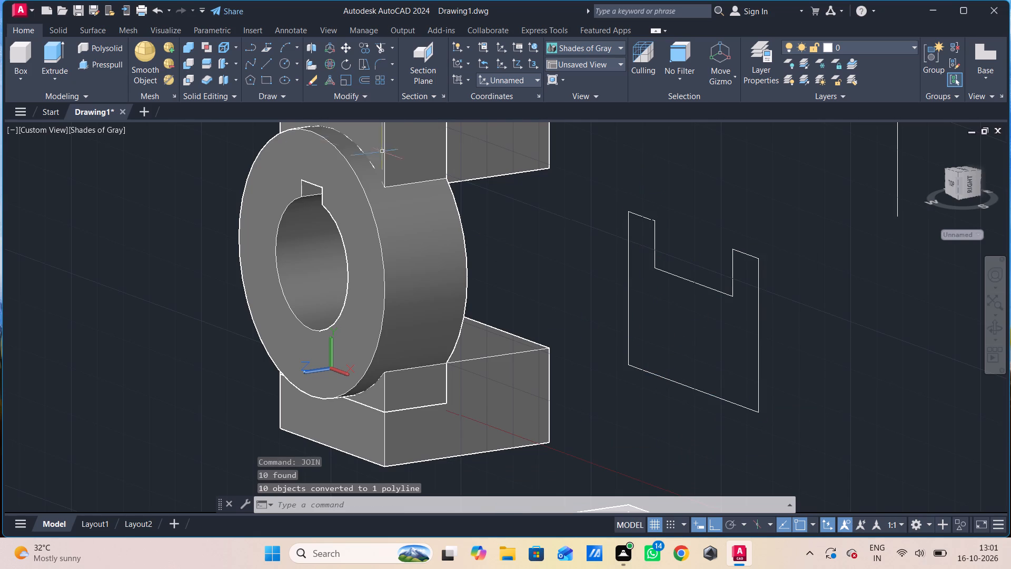
Presspull the area inside the slotted profile 100 units toward the ring to form a long slotted block.
click(105, 62)
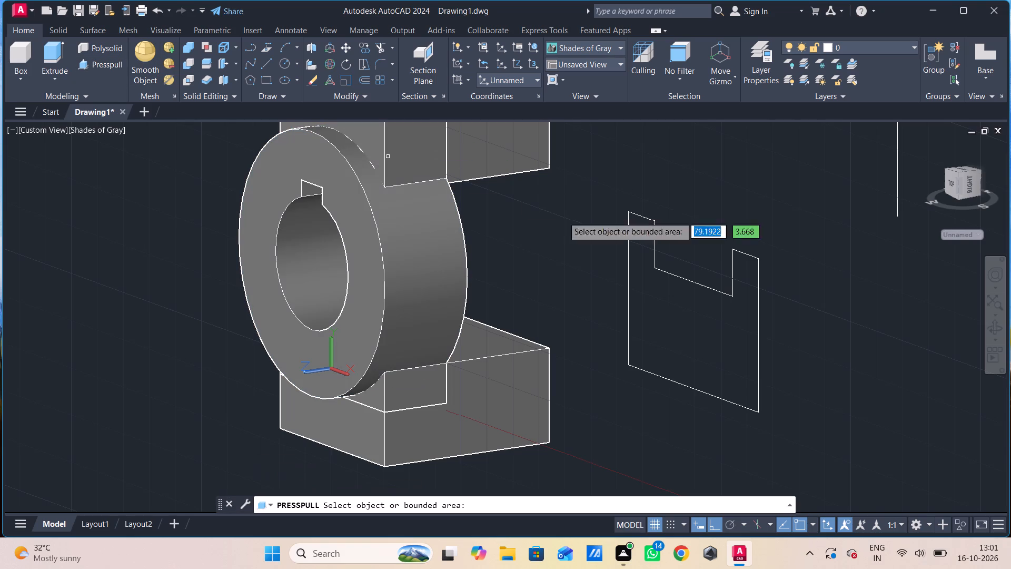
click(673, 296)
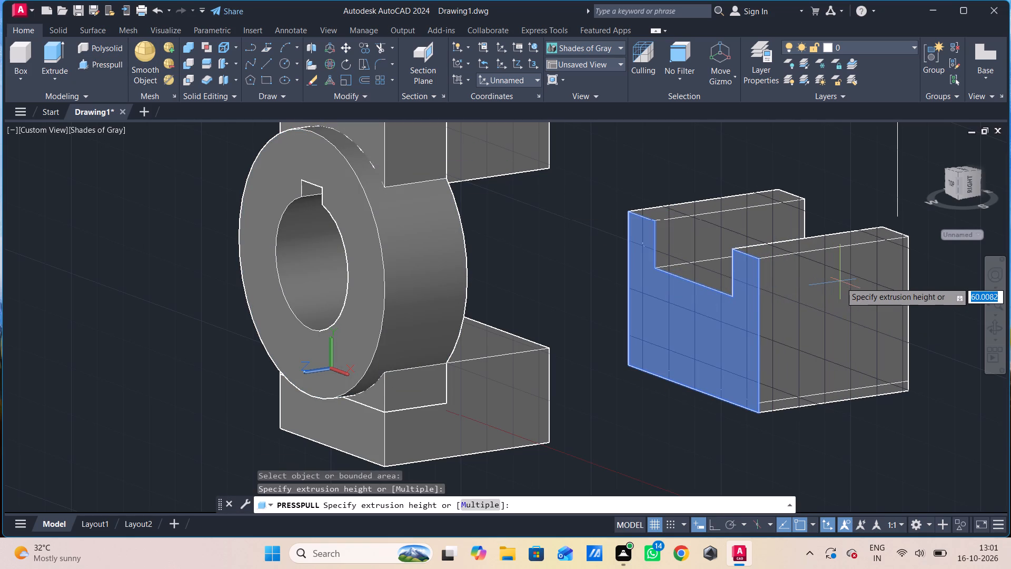
text(100)
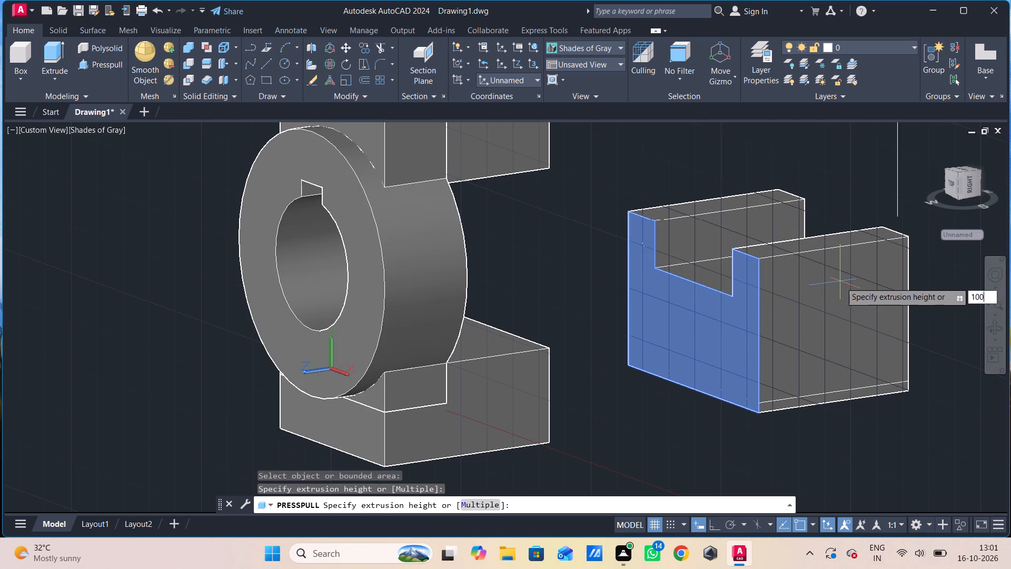
key(Return)
key(Escape)
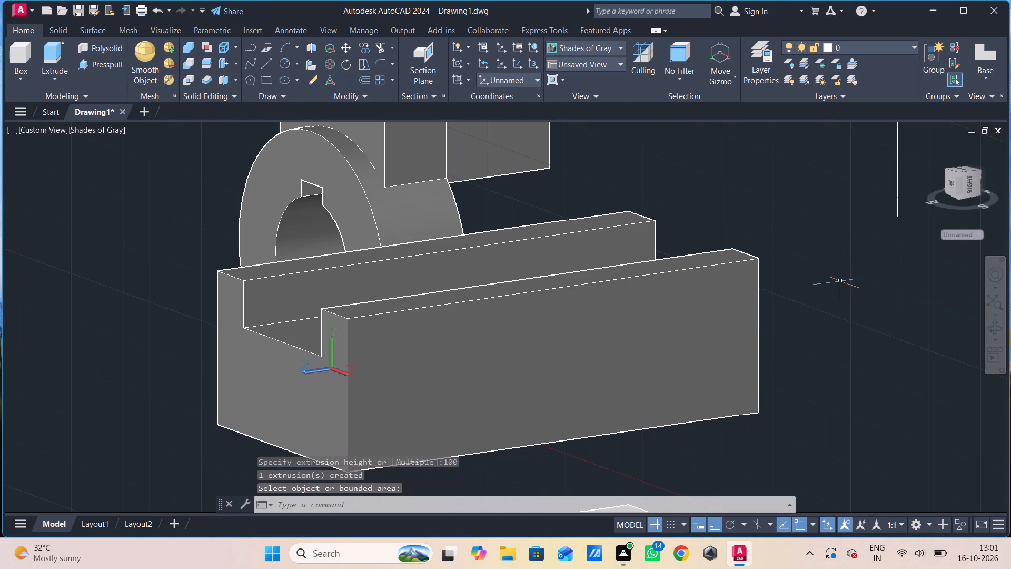
Move the new long slotted block by its near bottom end corner to the far bottom corner of the upper block.
click(650, 331)
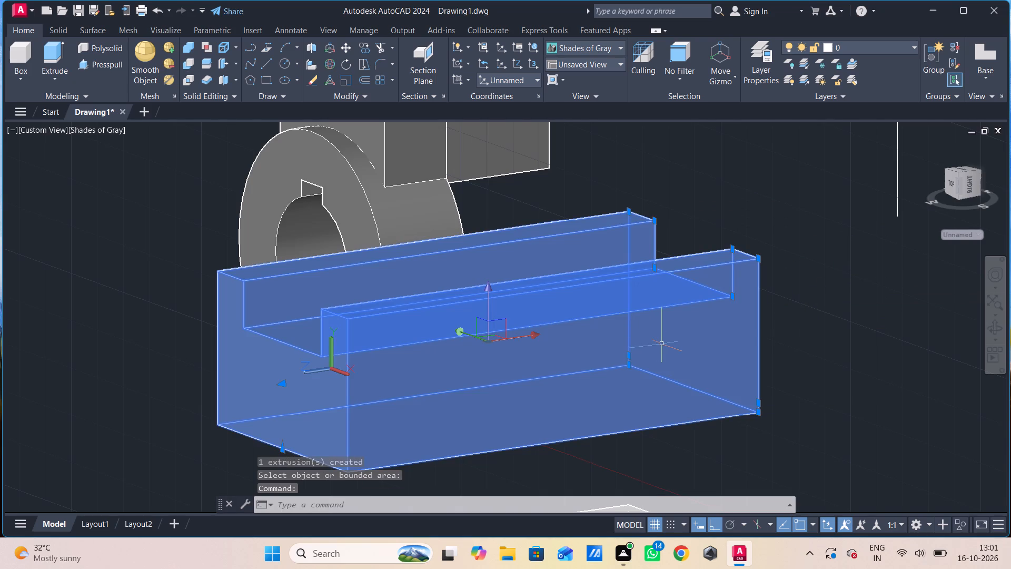
key(m)
key(space)
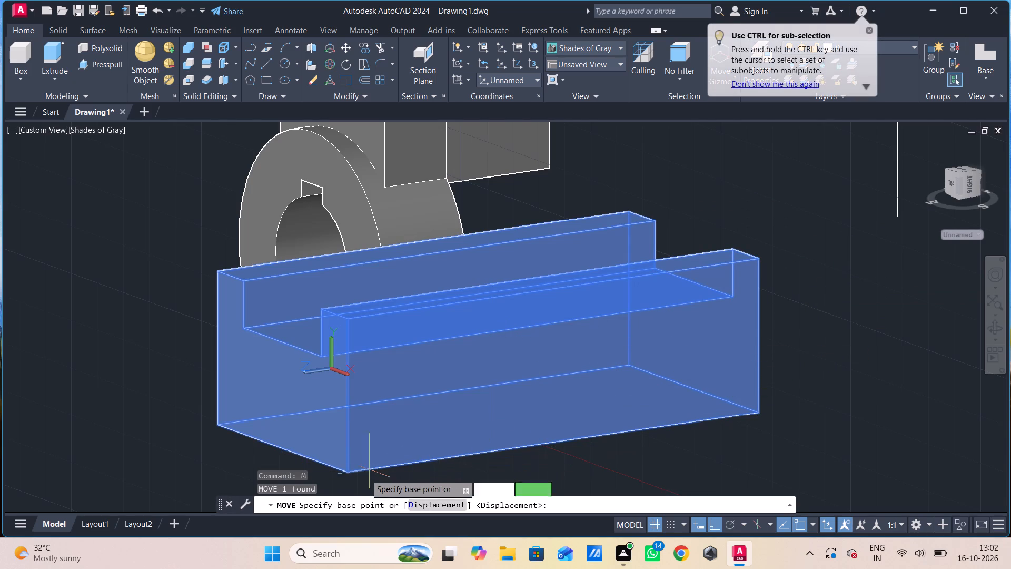
click(350, 472)
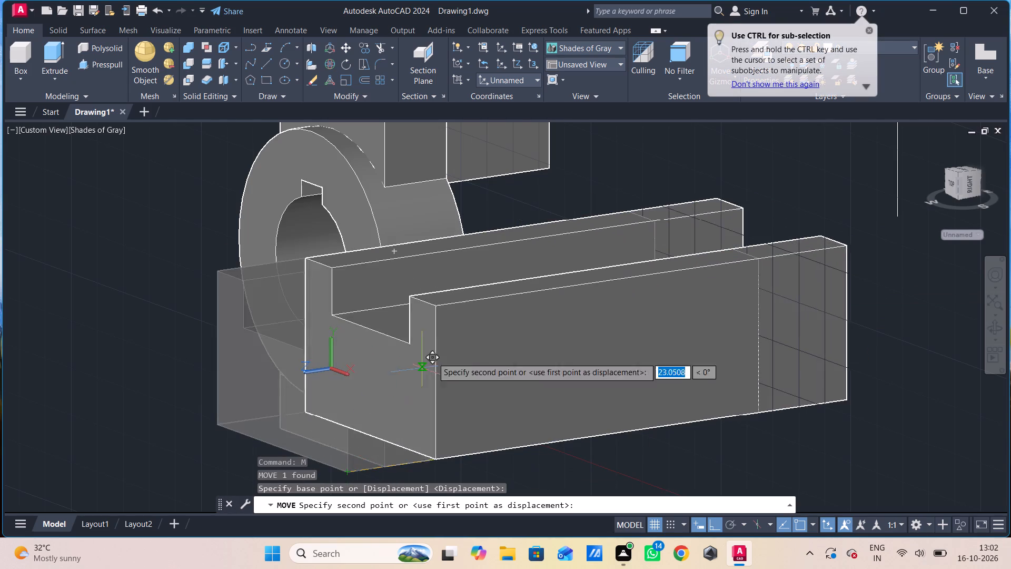
scroll(433, 355, down, 2)
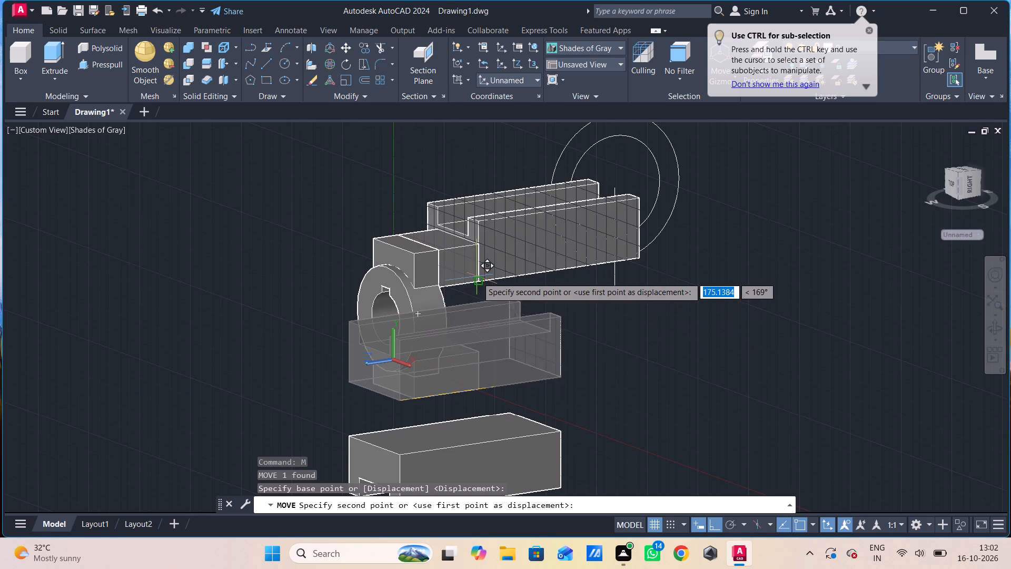
click(479, 281)
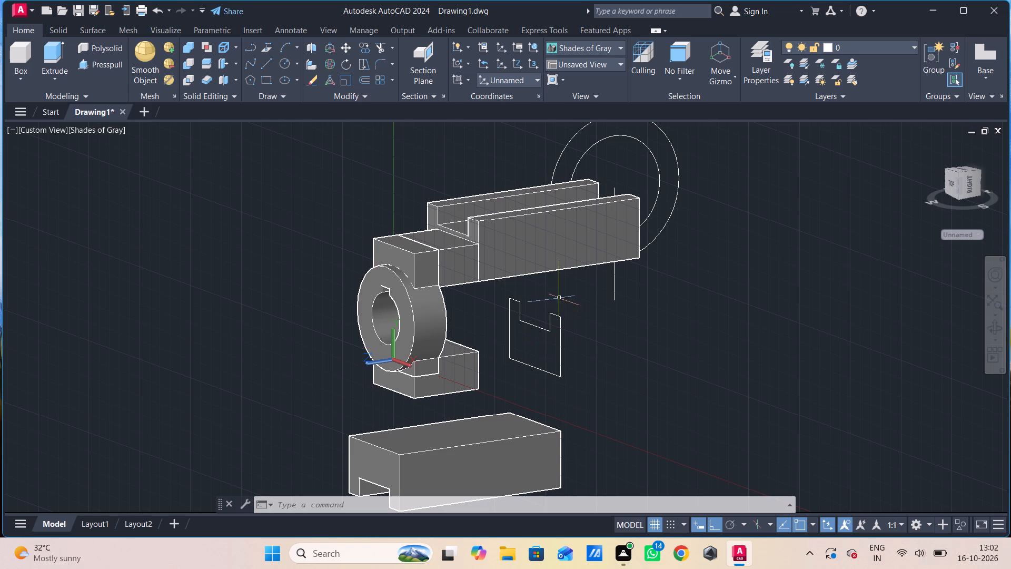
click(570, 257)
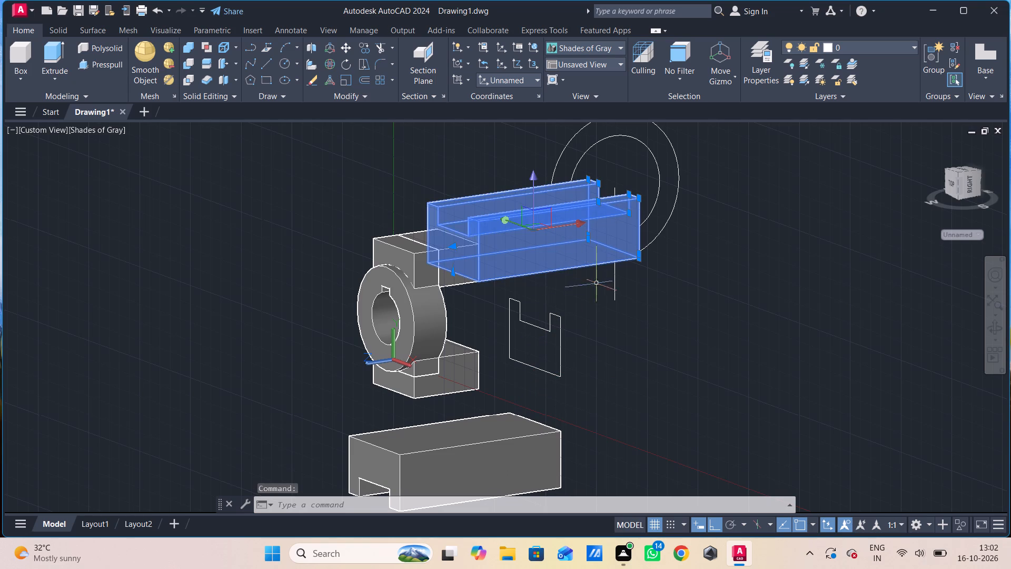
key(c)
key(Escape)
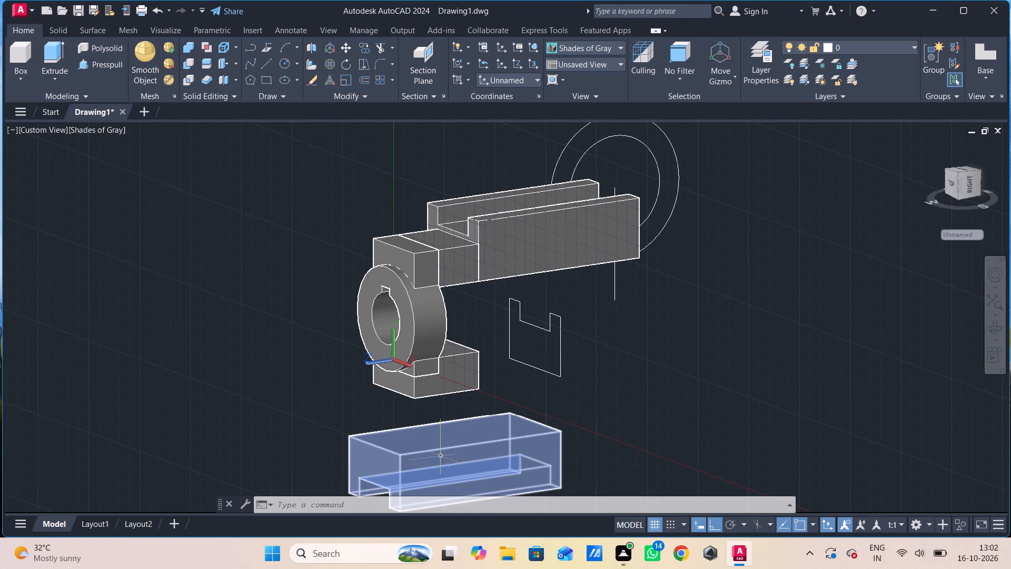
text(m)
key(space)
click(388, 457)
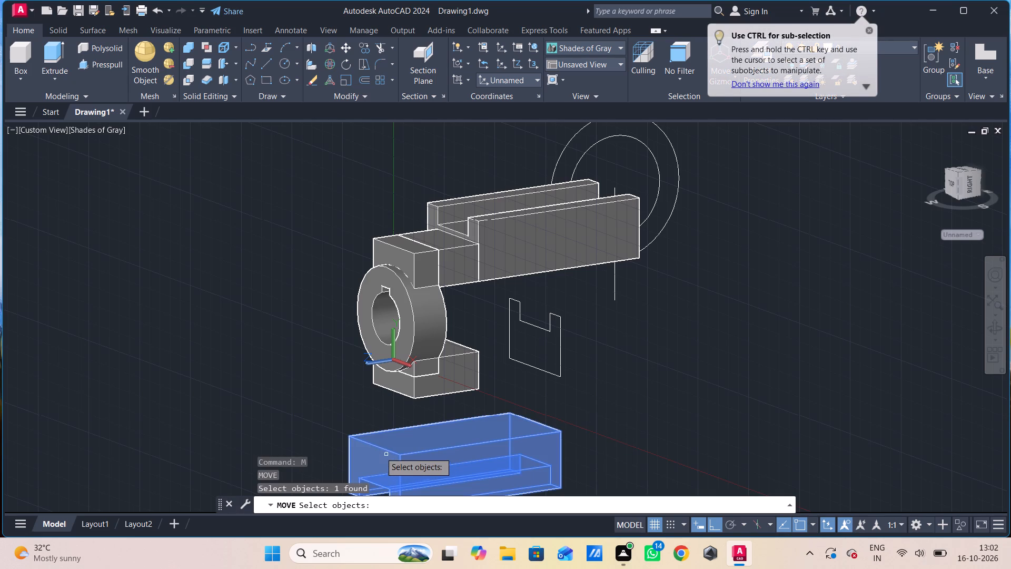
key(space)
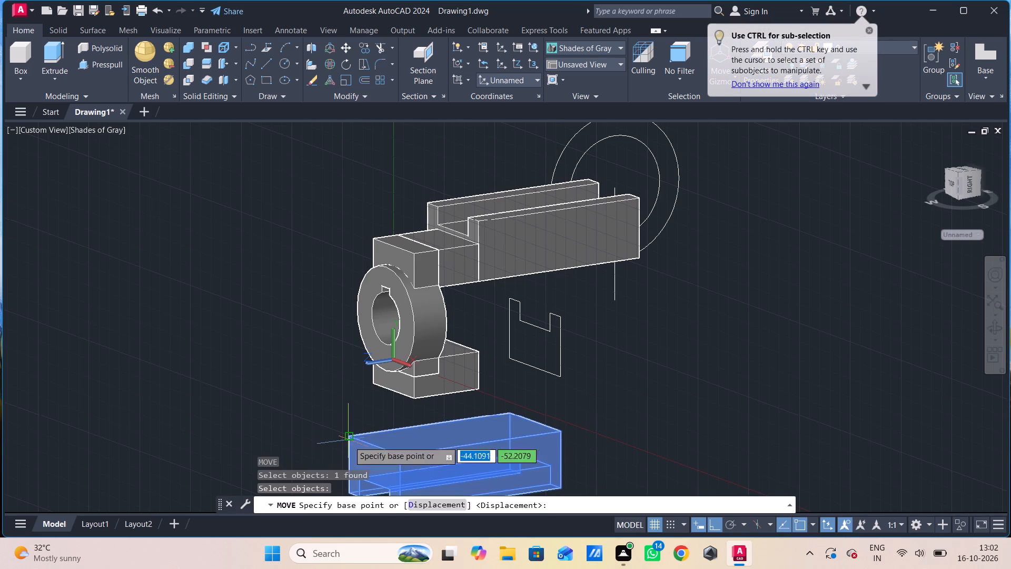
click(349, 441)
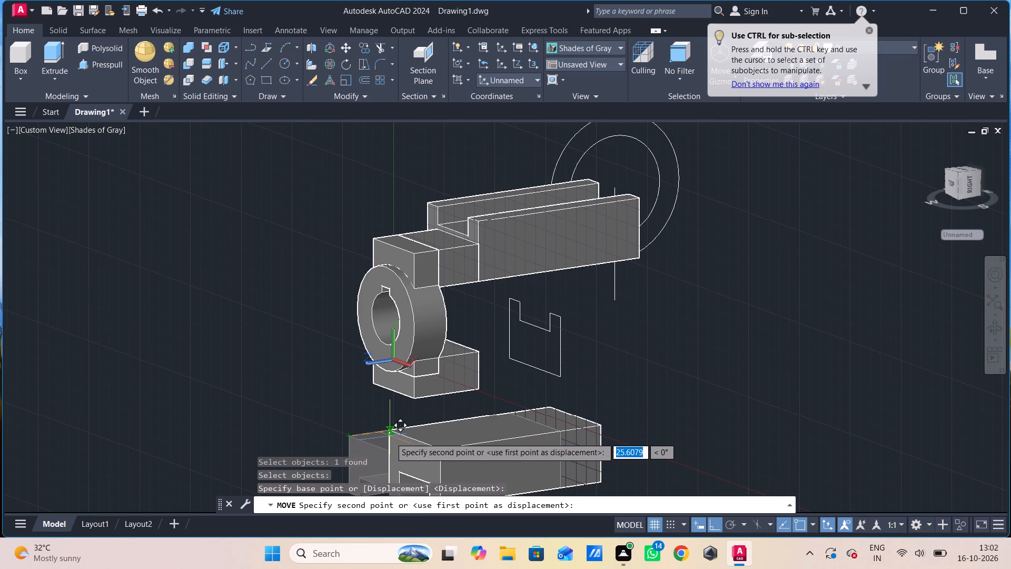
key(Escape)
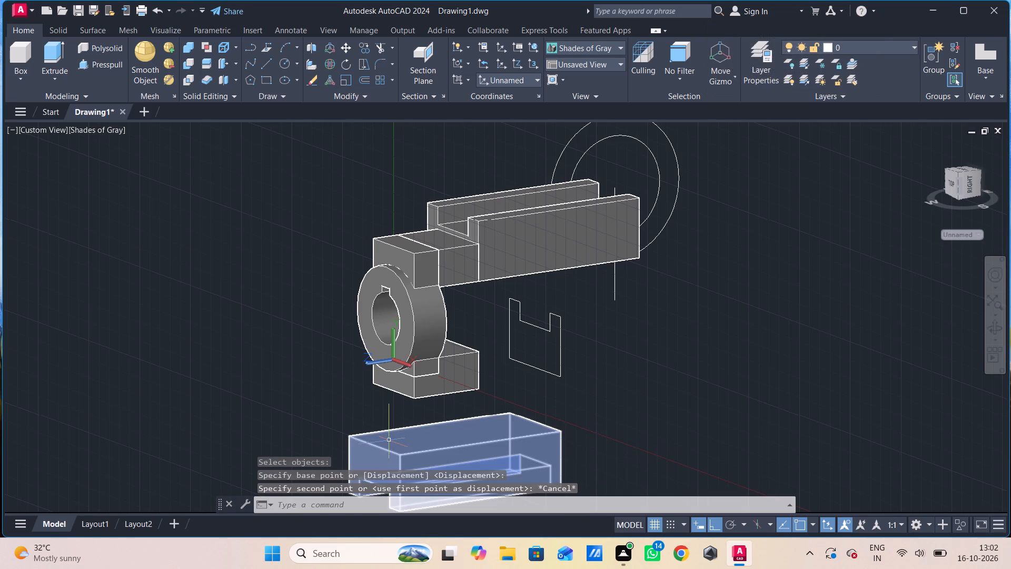
Move the loose slotted block by the top corner of its ring-side end to the far bottom corner of the lower block.
key(space)
click(389, 451)
key(space)
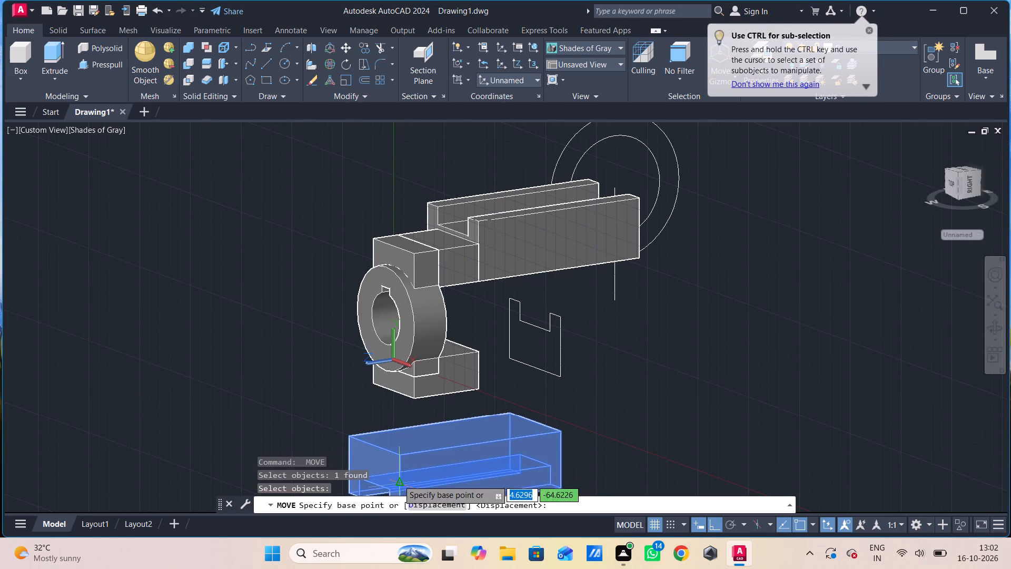
click(401, 455)
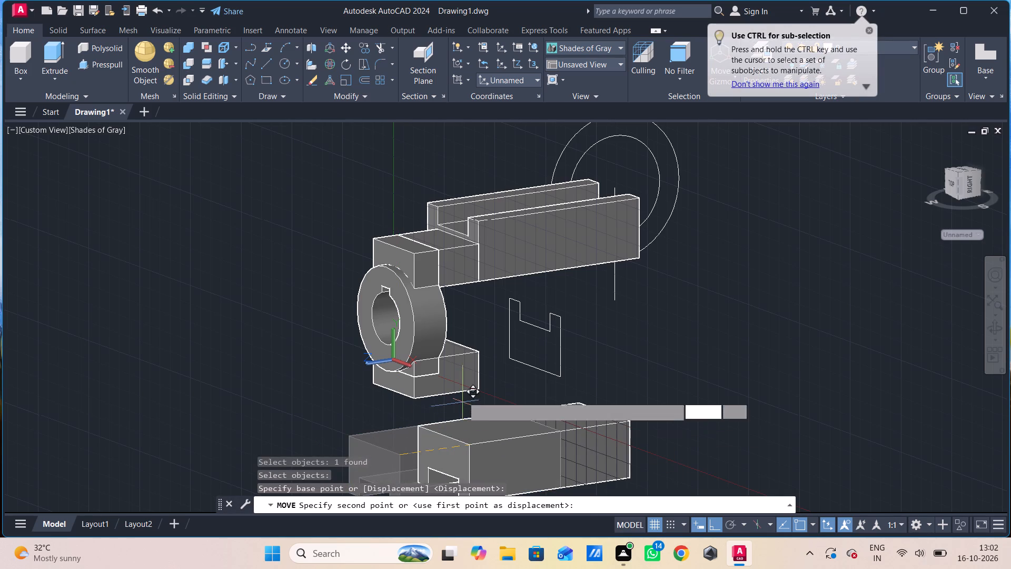
click(477, 393)
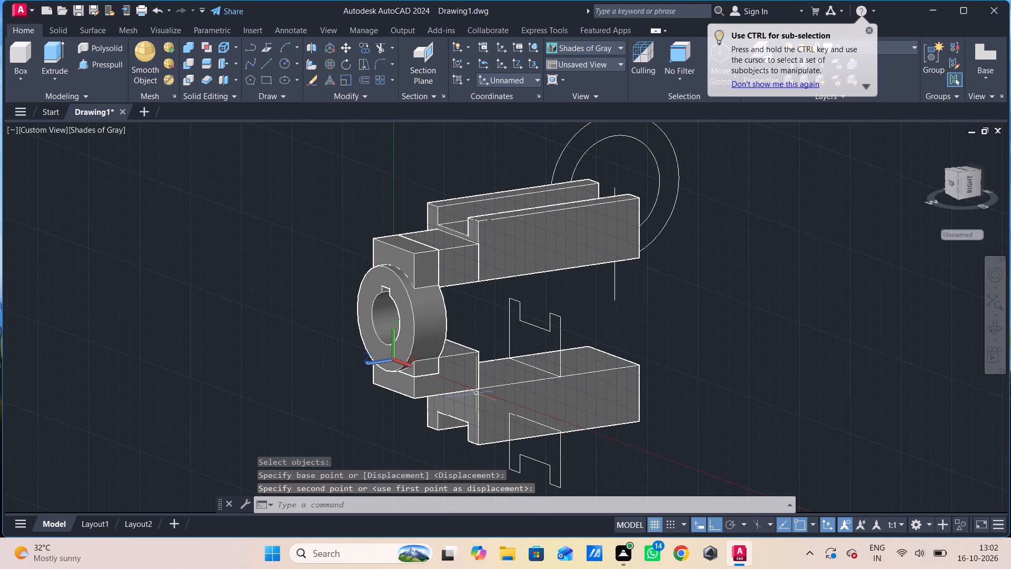
Move the lower slotted block up 20 units so its top corner meets the lower block's top corner.
click(541, 406)
key(space)
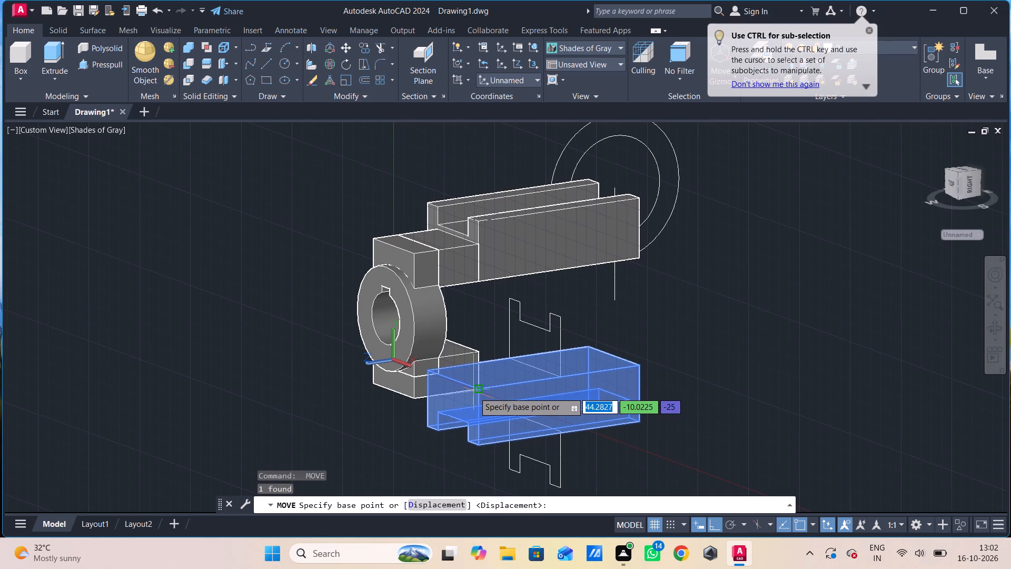
click(476, 391)
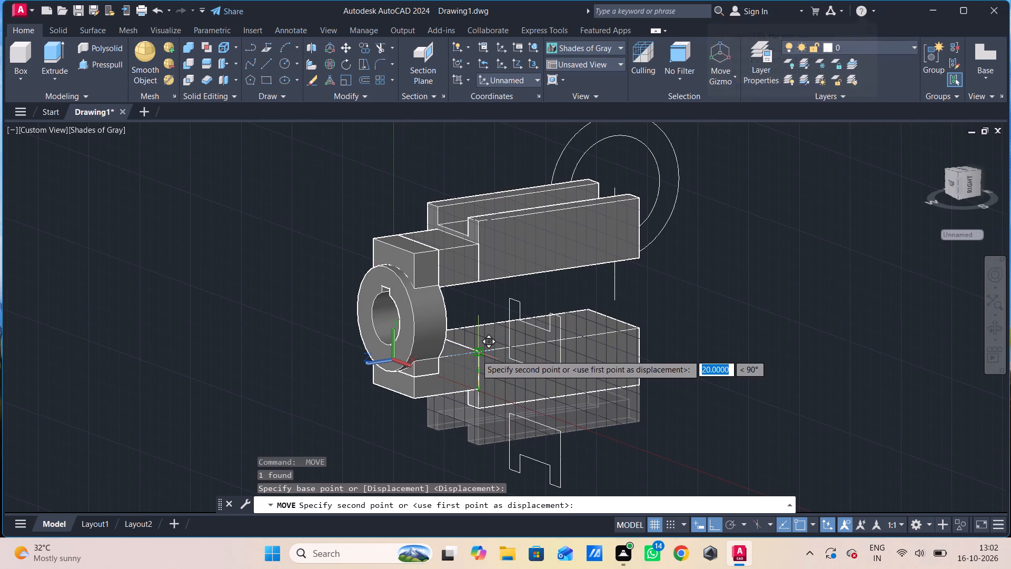
click(476, 355)
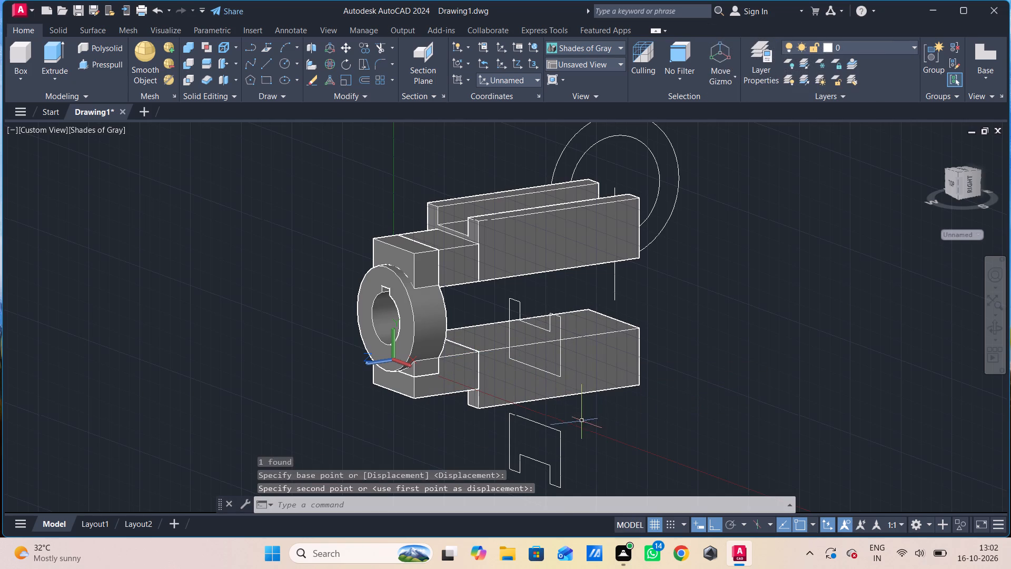
Delete the two leftover slotted profile polylines beside the slotted blocks.
click(519, 304)
key(Delete)
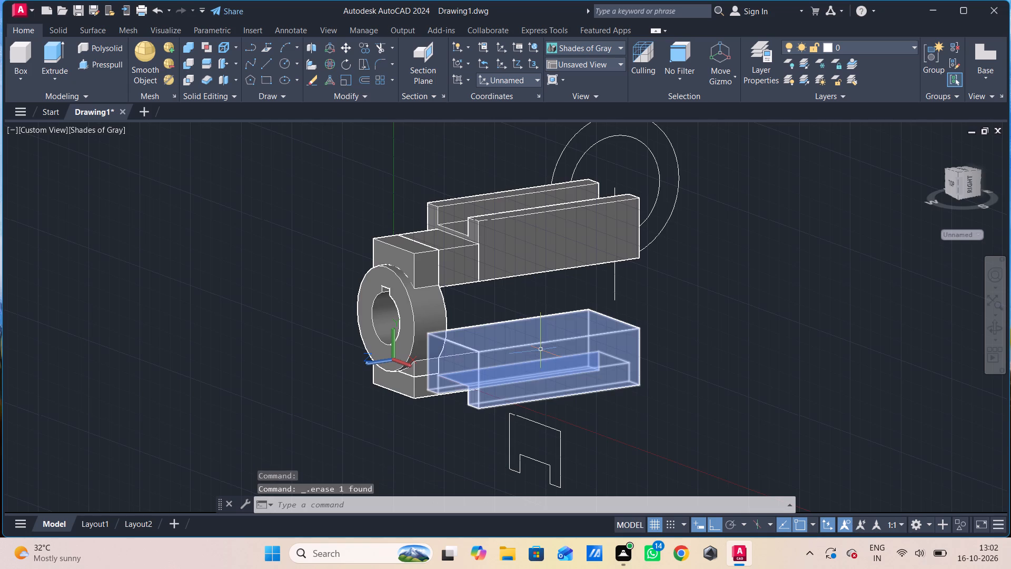
click(546, 430)
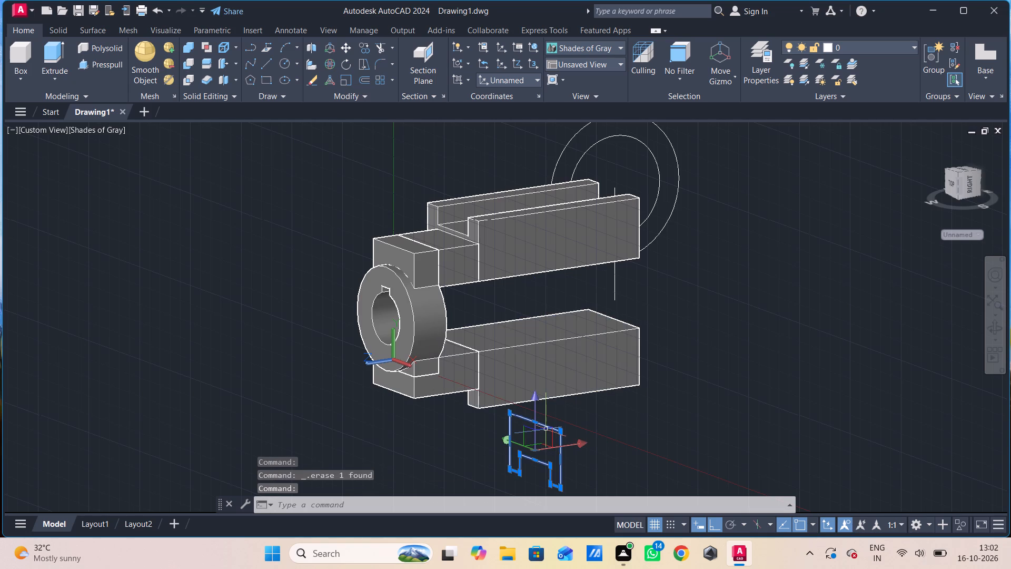
key(Delete)
Set the model to the Front view.
scroll(574, 402, down, 1)
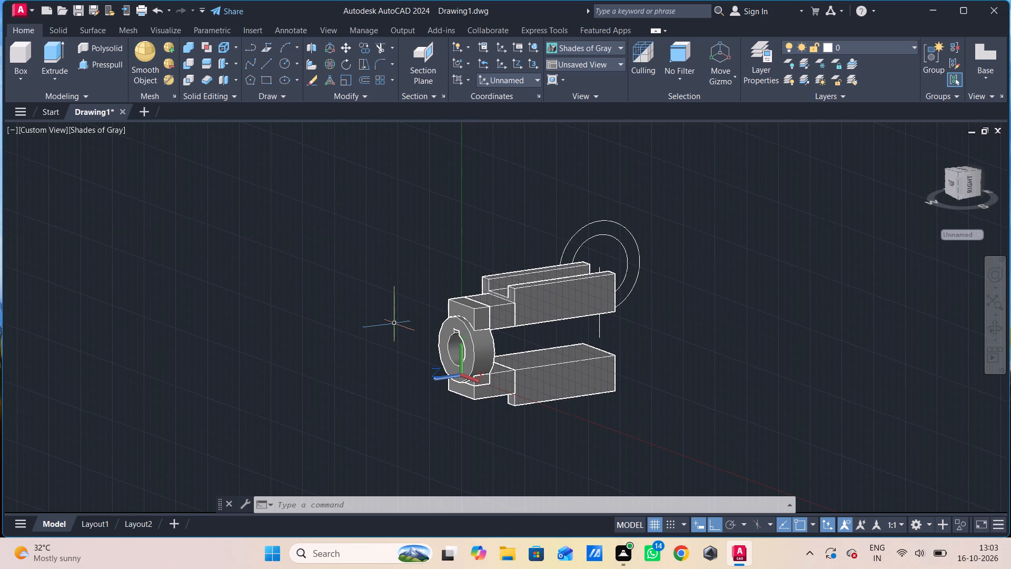
click(47, 131)
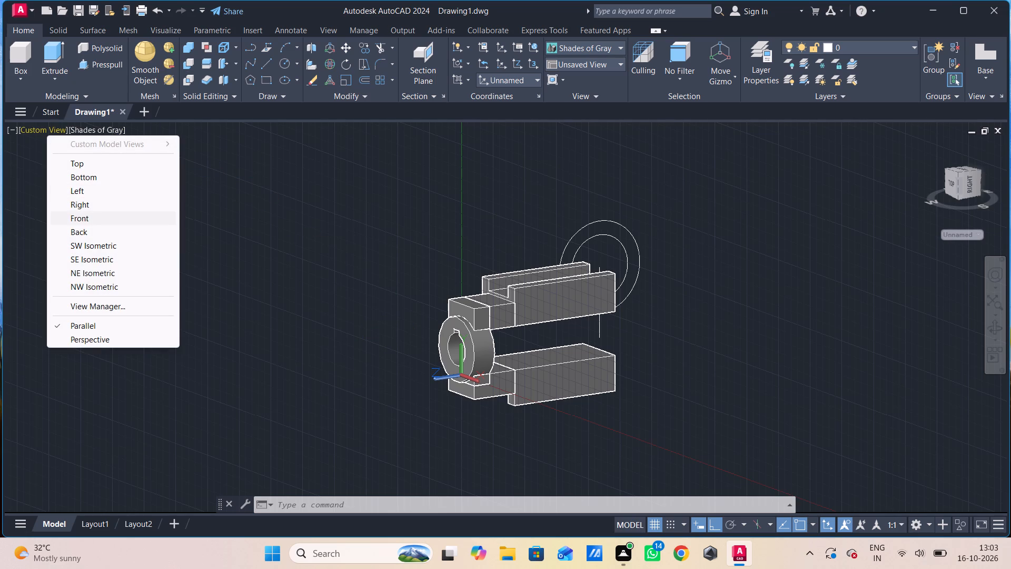
click(77, 218)
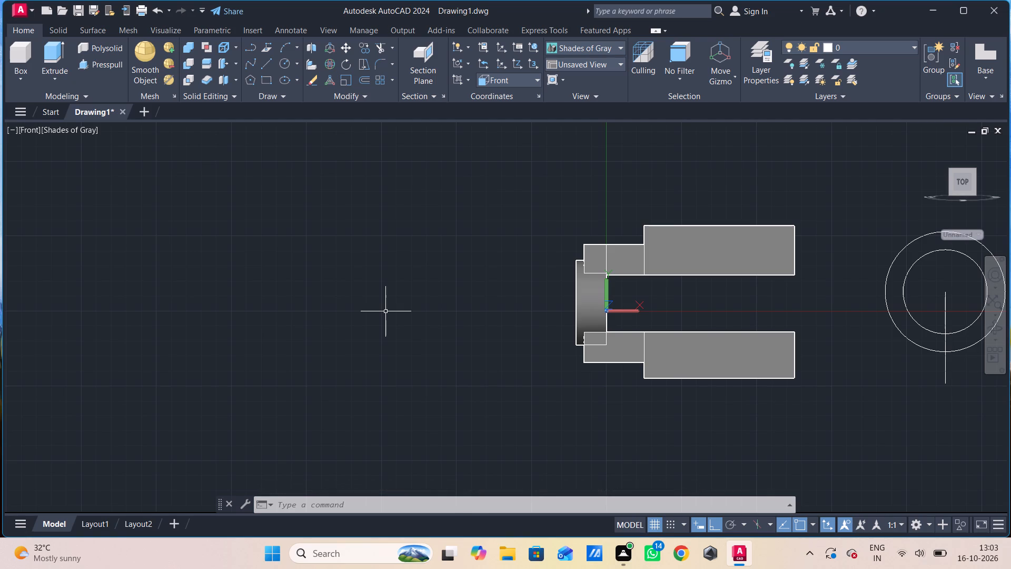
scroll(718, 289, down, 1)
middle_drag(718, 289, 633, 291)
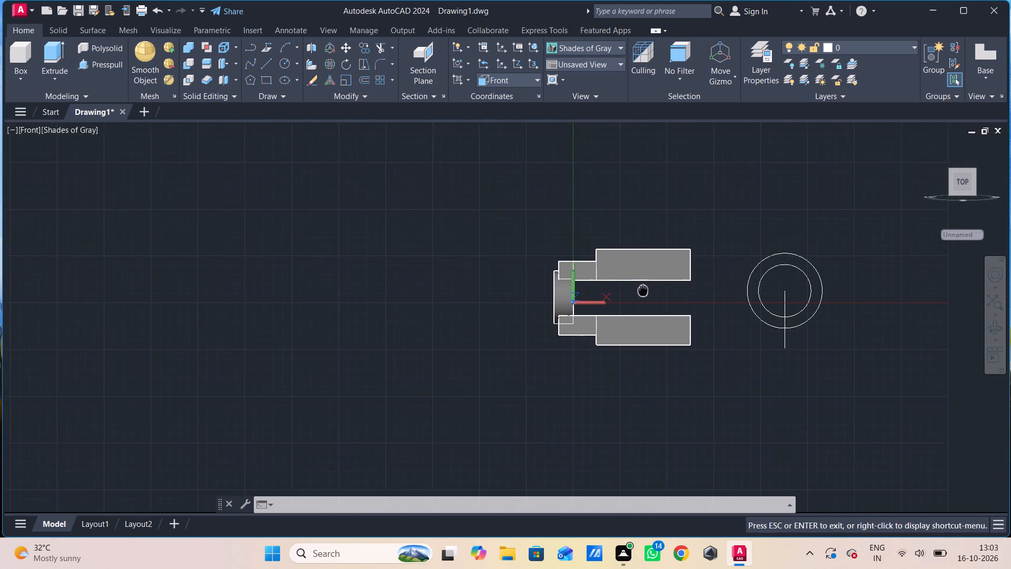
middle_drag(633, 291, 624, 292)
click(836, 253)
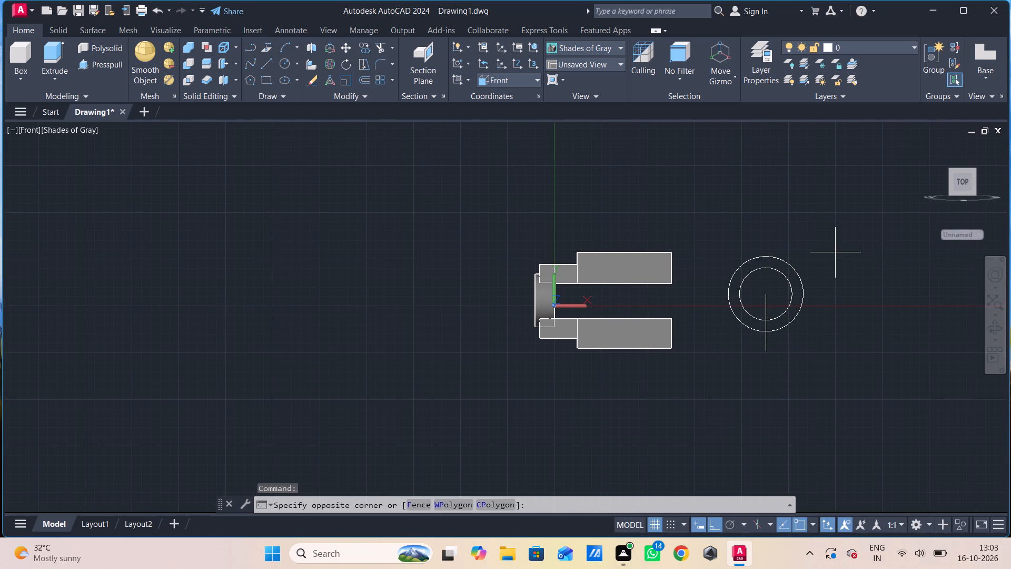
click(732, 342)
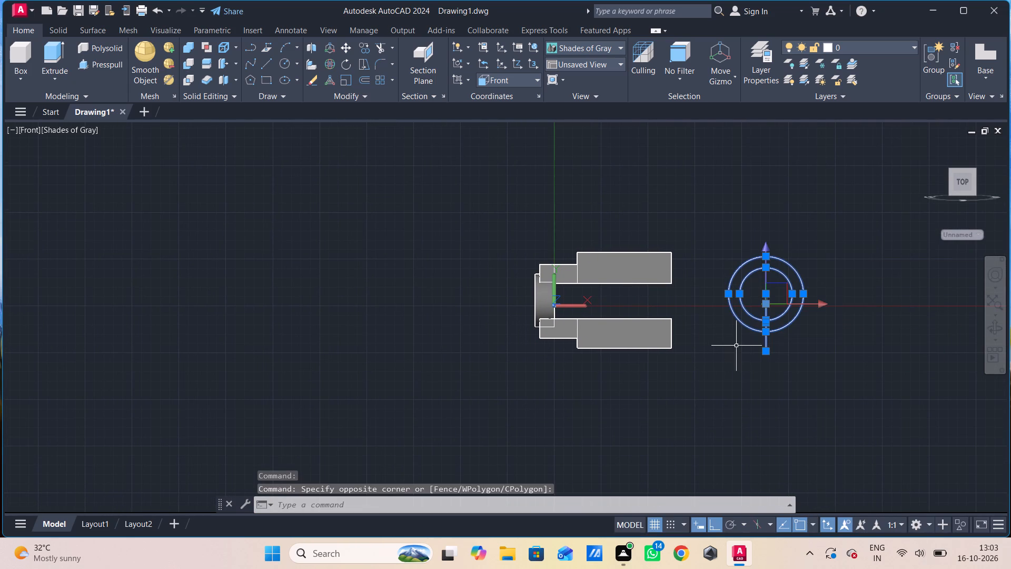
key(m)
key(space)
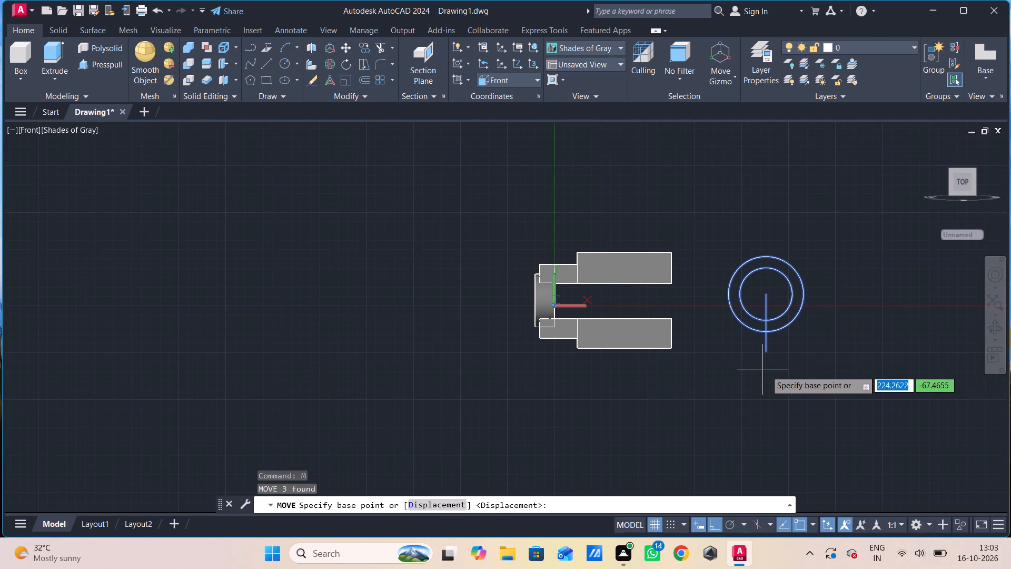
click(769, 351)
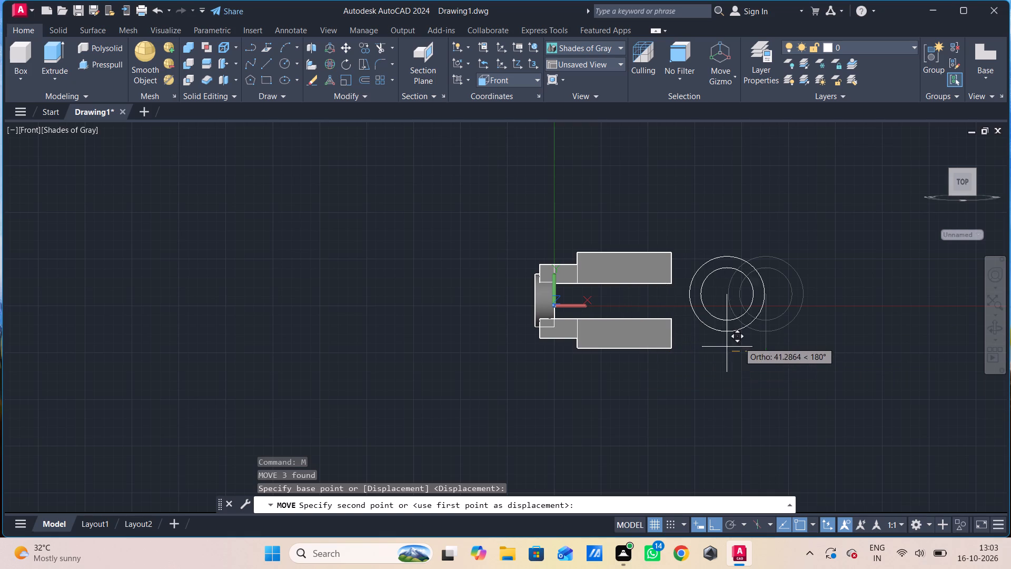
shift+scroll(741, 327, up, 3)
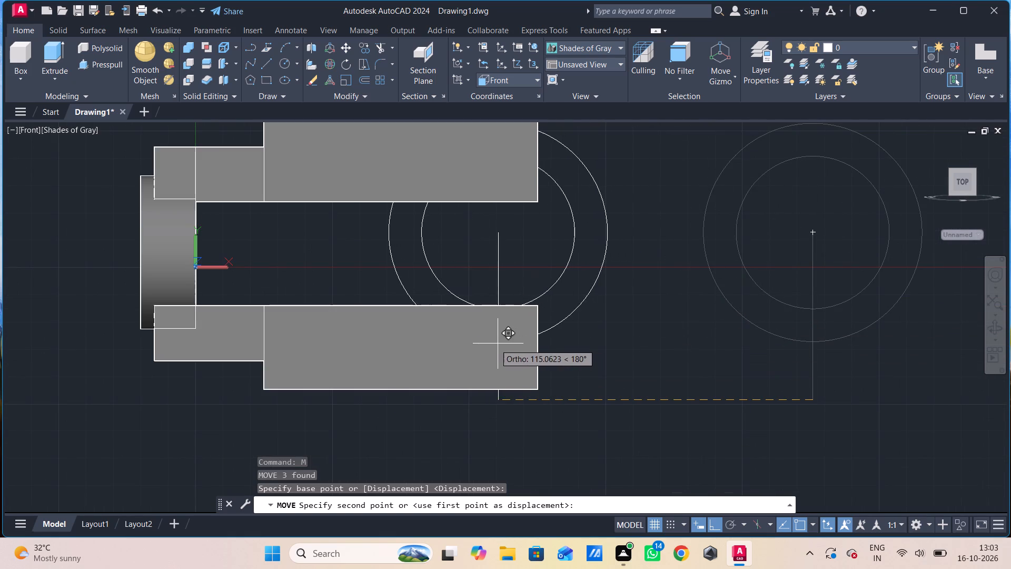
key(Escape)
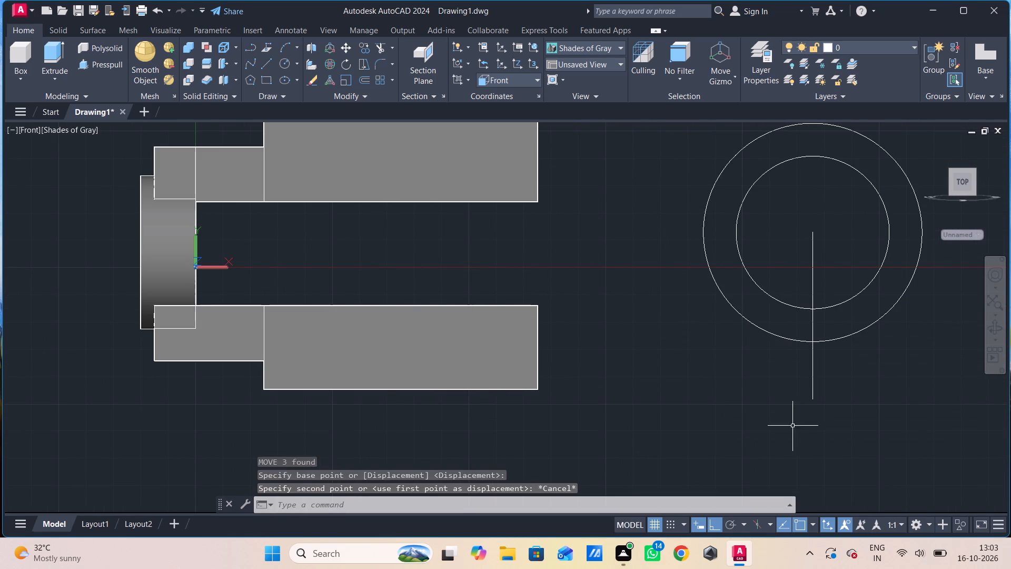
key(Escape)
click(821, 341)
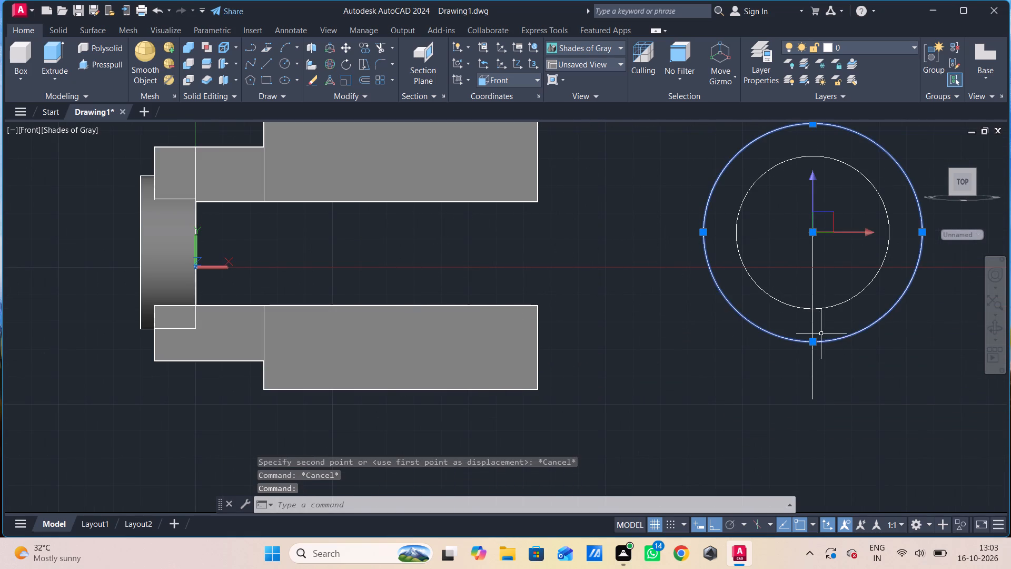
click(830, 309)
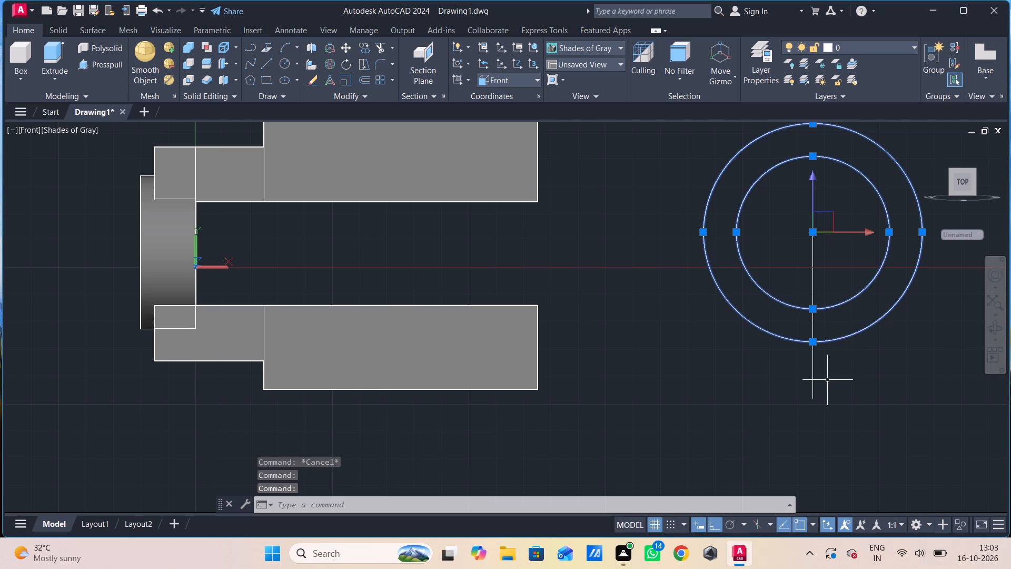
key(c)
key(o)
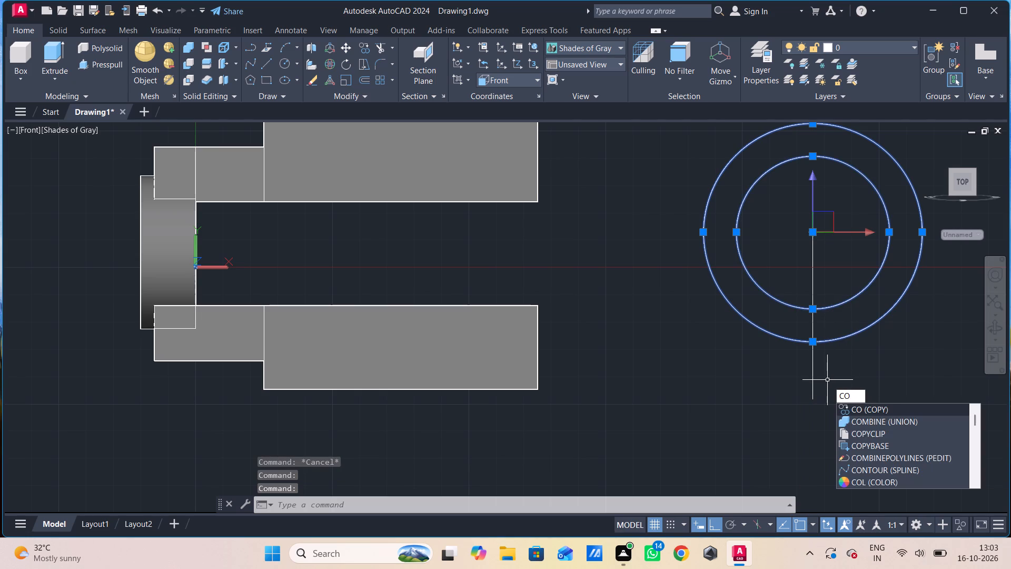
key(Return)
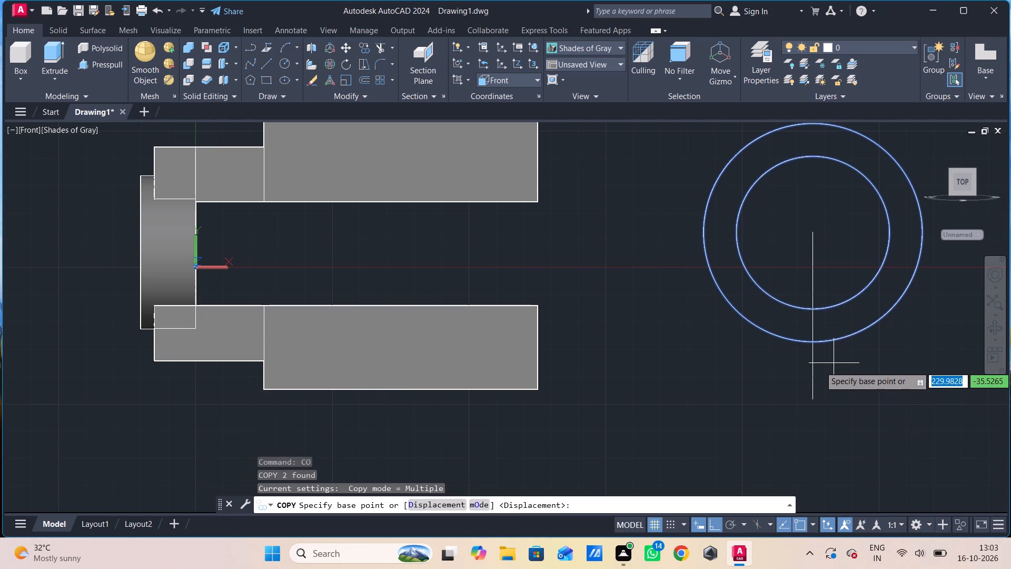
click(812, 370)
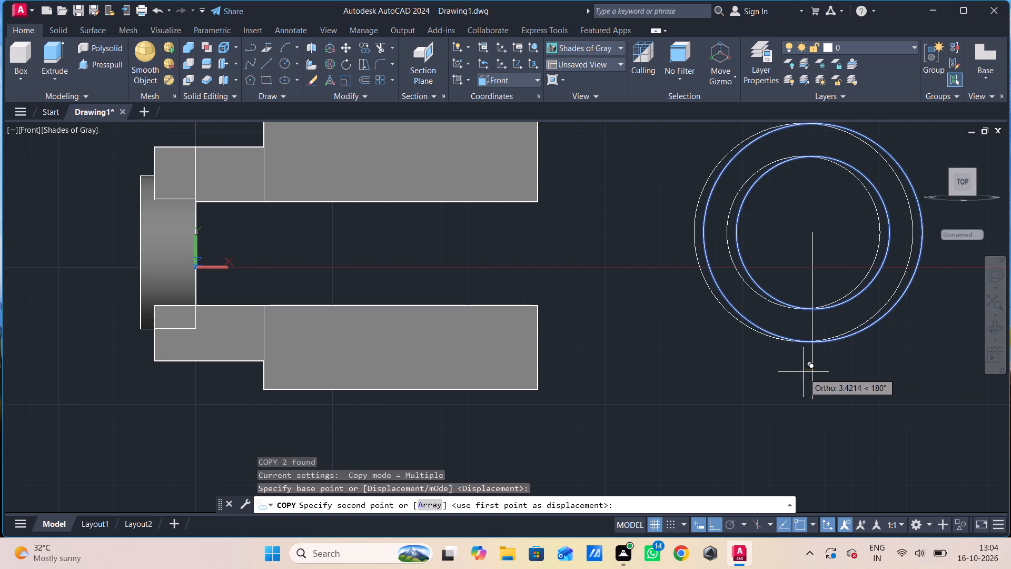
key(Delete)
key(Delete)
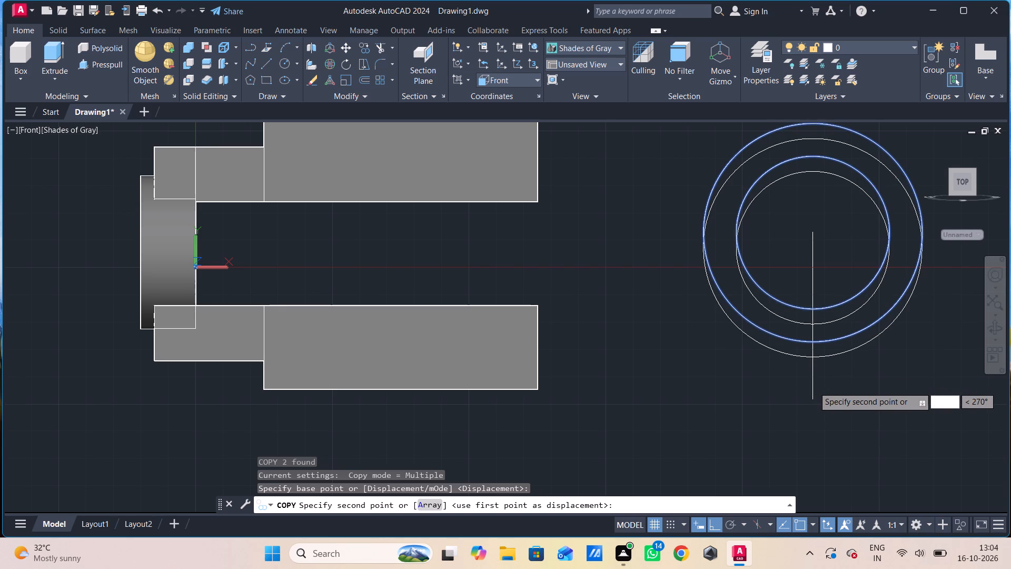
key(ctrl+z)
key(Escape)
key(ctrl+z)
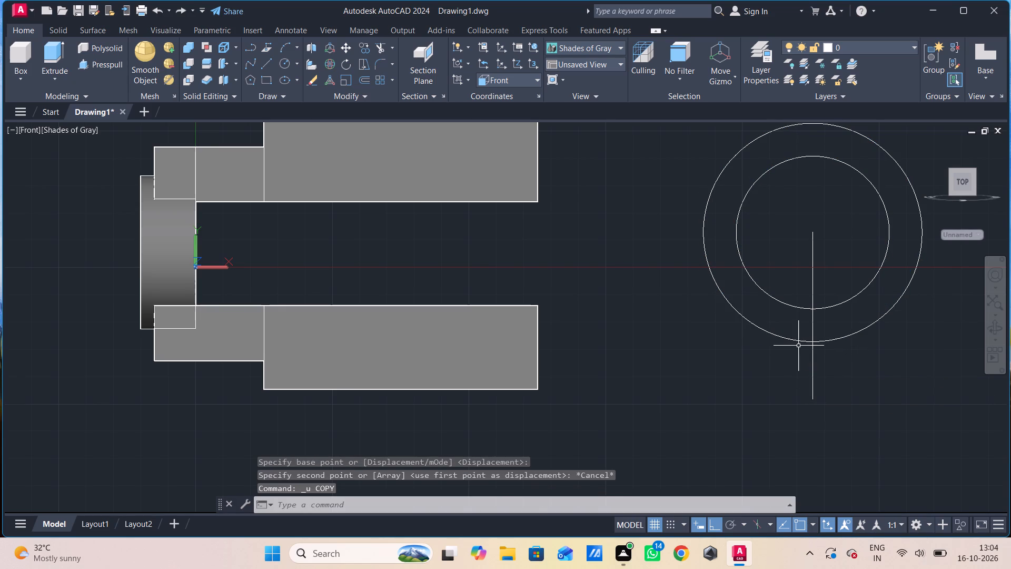
Delete the two concentric circles and the vertical line beyond the open ends of the slotted blocks.
click(938, 302)
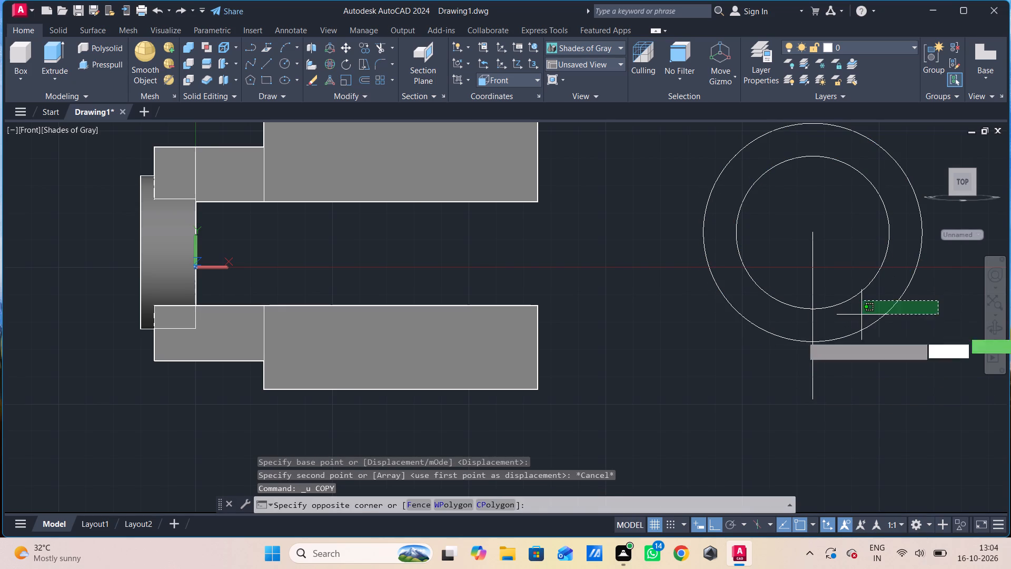
click(739, 376)
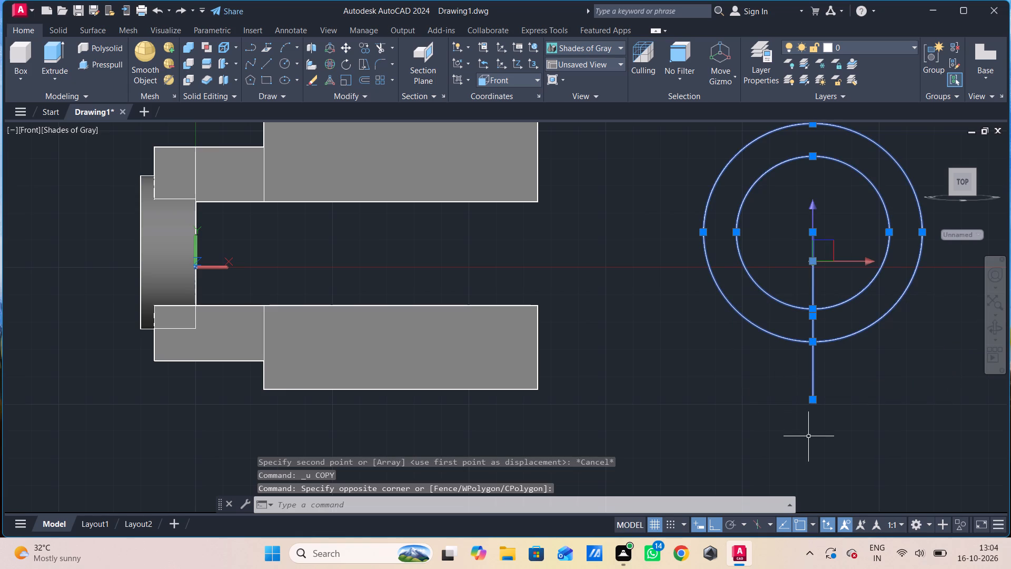
key(Delete)
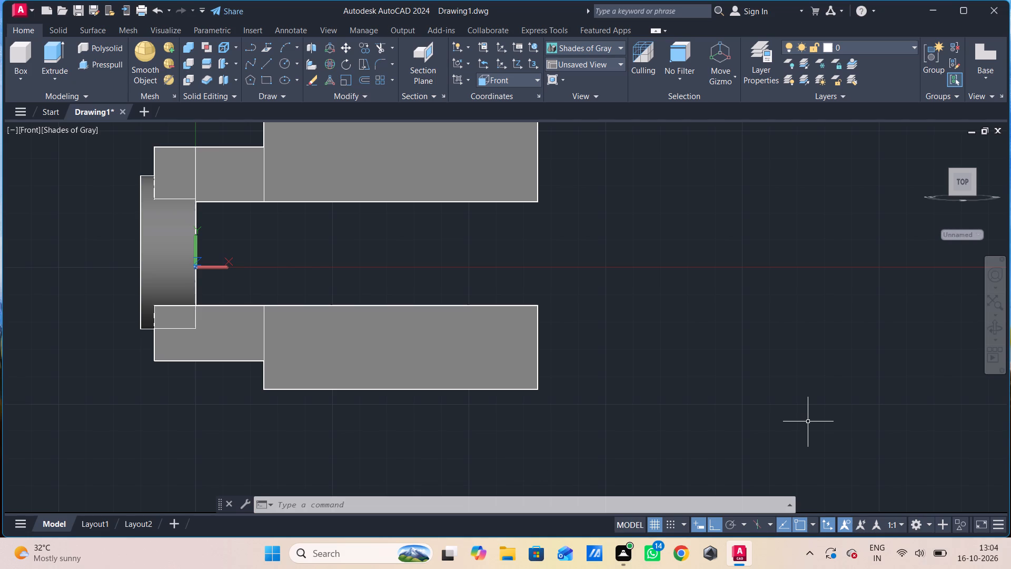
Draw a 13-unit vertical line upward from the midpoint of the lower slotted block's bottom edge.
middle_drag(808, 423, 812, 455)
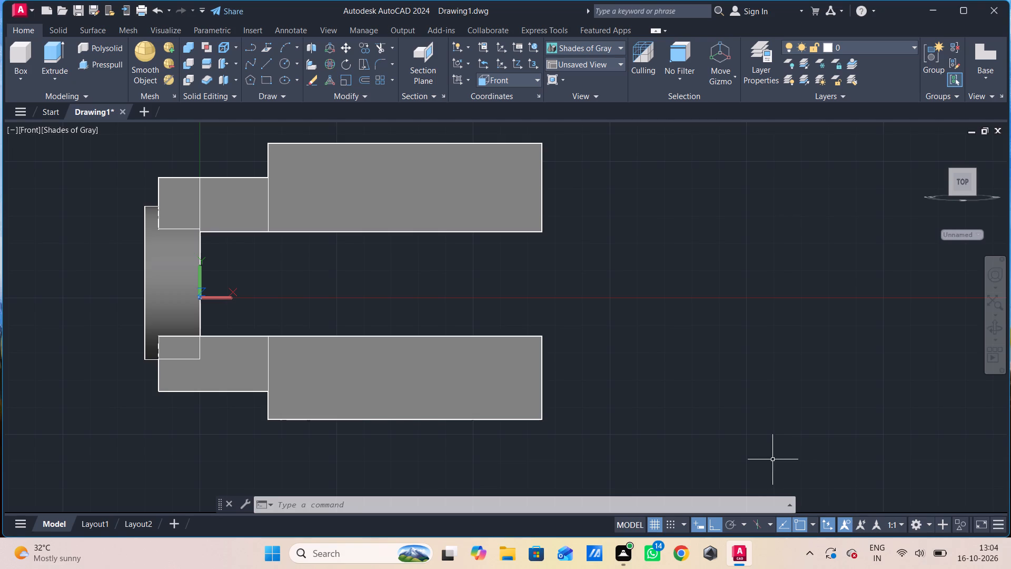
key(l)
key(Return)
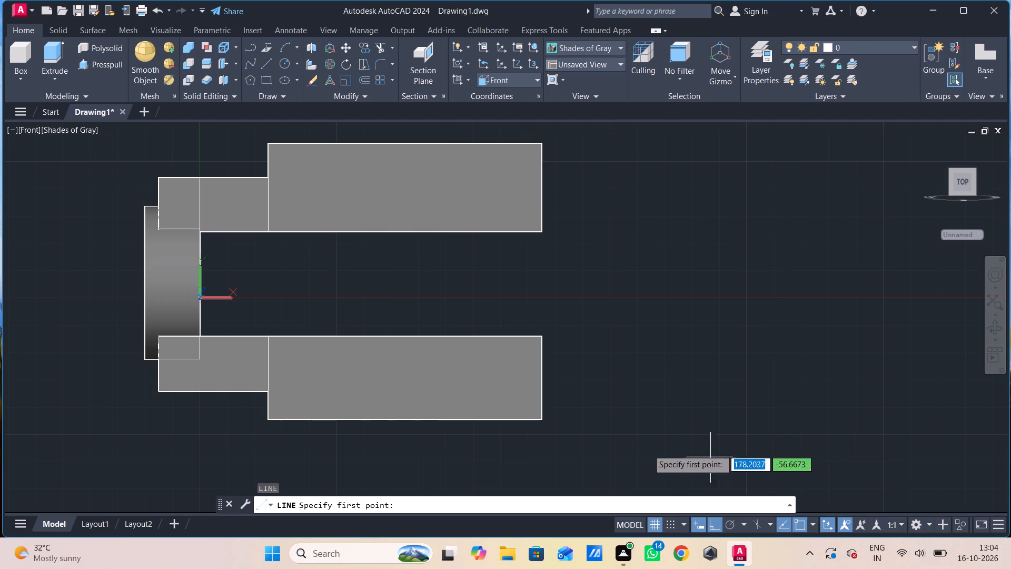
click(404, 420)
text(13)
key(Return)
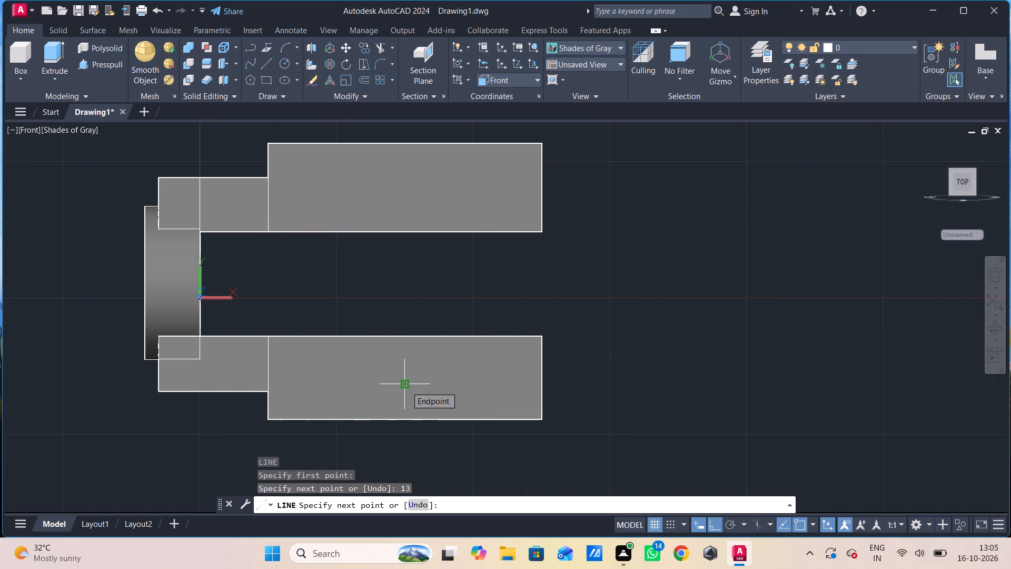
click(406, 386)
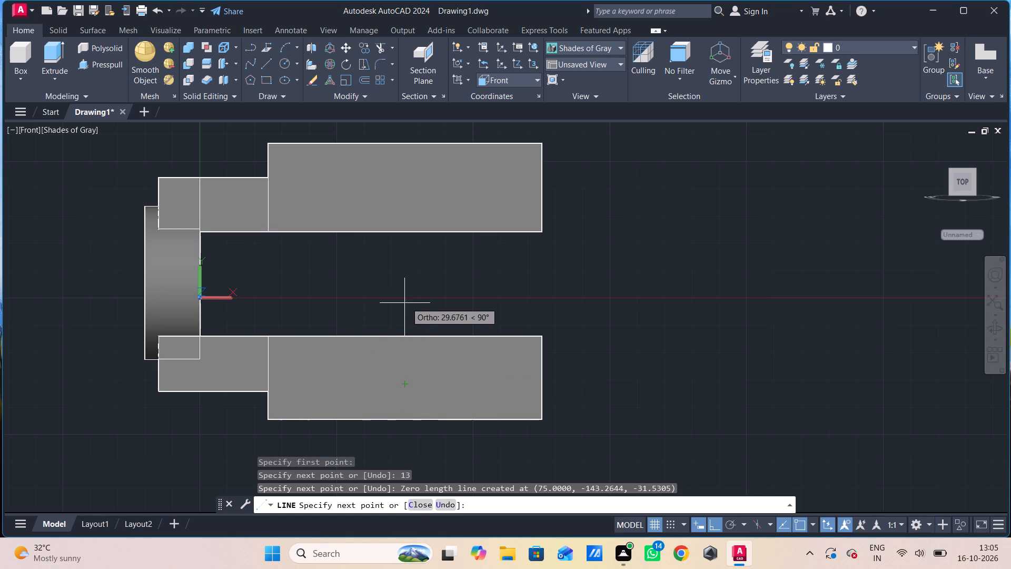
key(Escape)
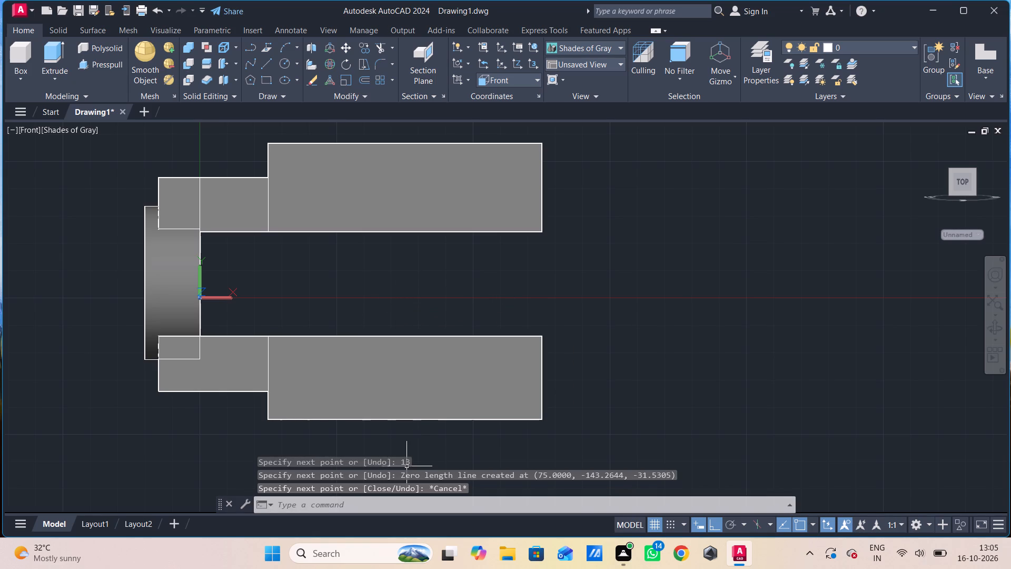
Draw a vertical line upward from the midpoint of the lower slotted block's bottom edge, in consecutive segments of 13 and 40 units.
shift+middle_drag(497, 424, 350, 429)
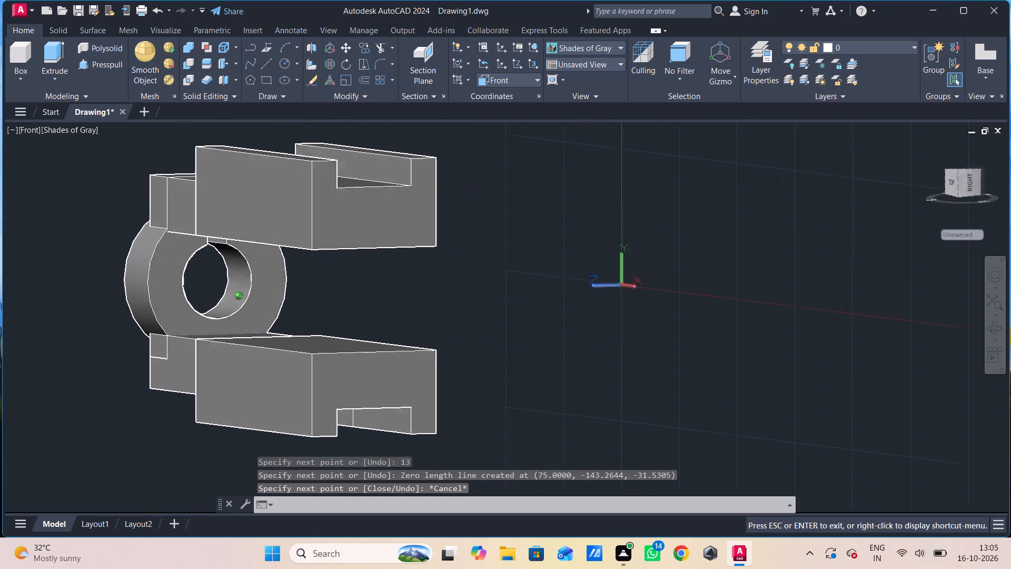
shift+middle_drag(350, 429, 425, 425)
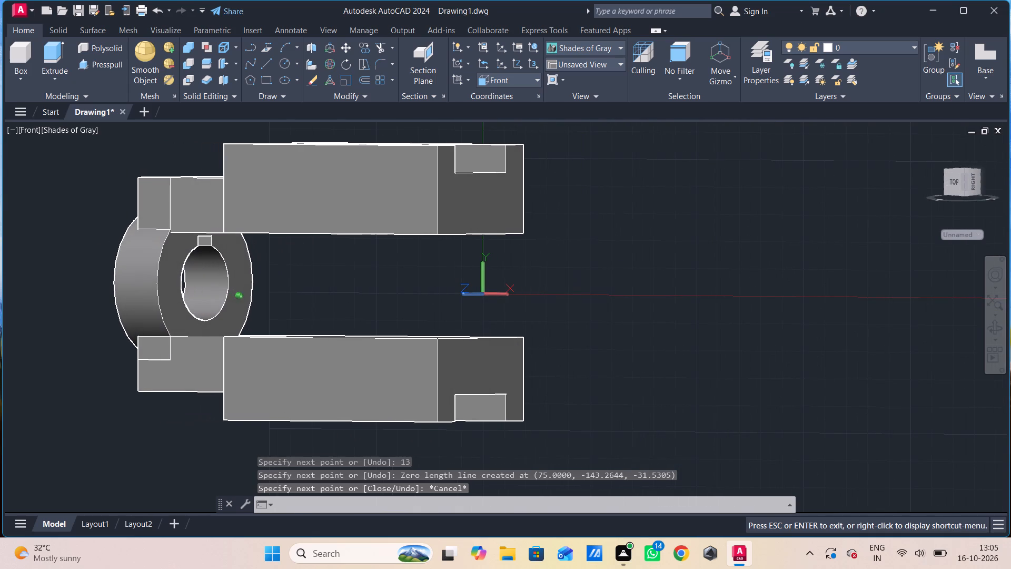
key(l)
key(space)
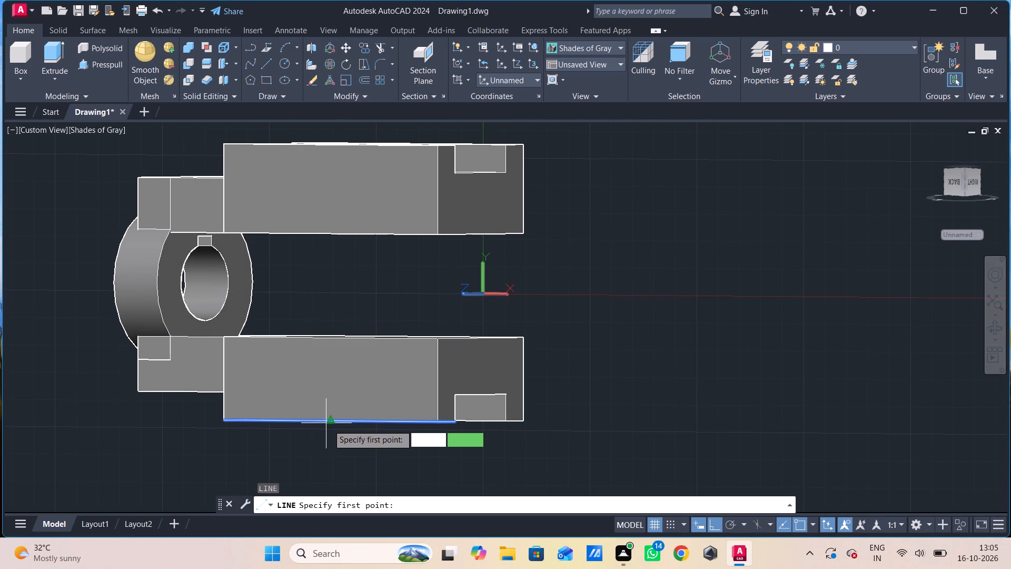
click(331, 424)
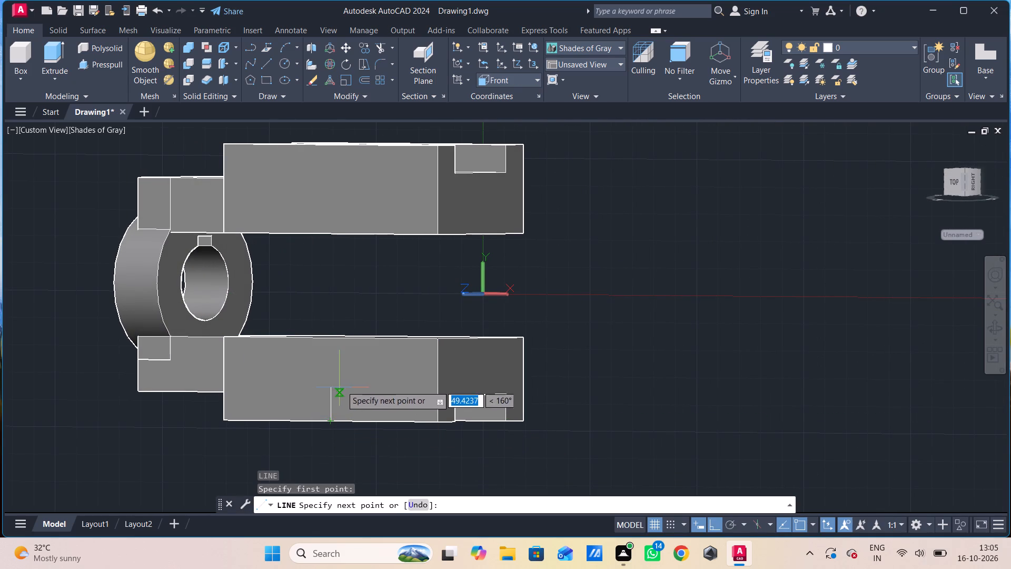
text(13)
key(Return)
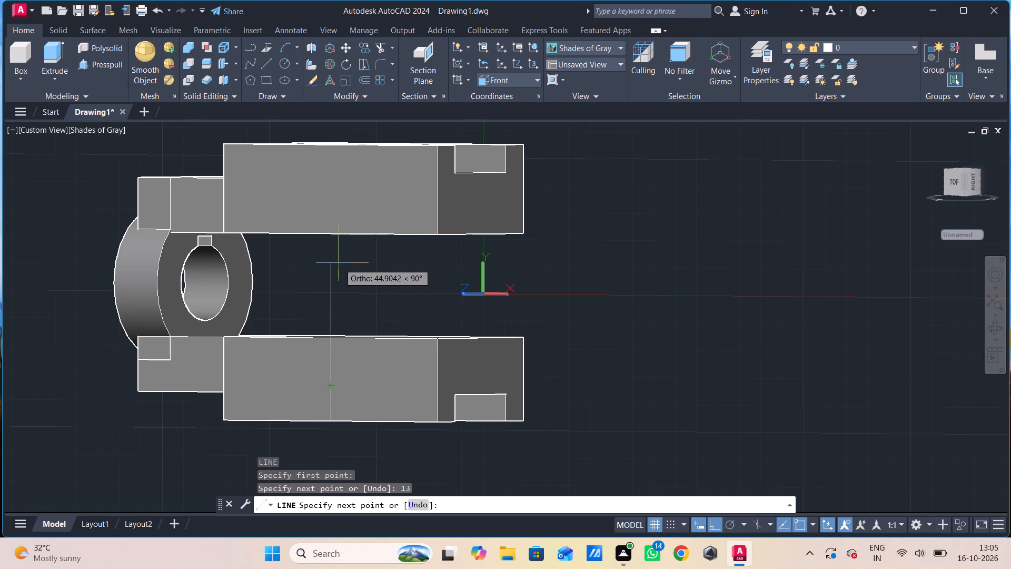
text(40)
key(Return)
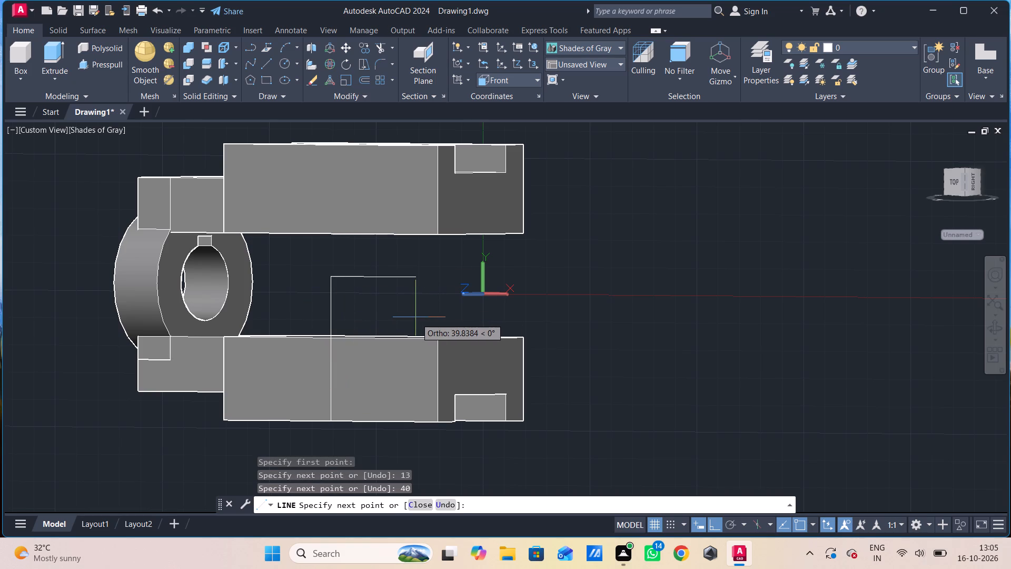
key(Escape)
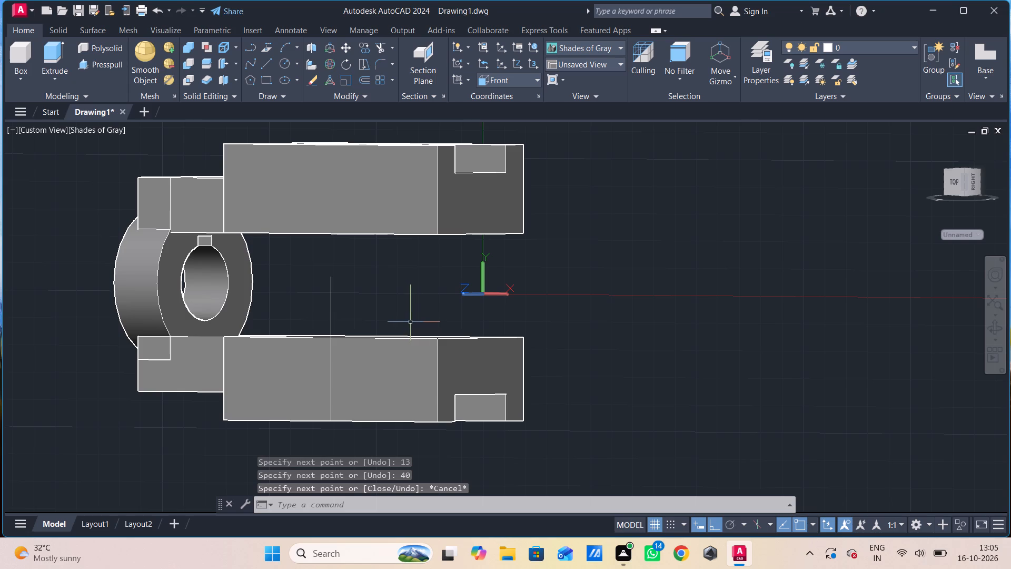
Set the model to the Front view.
click(47, 127)
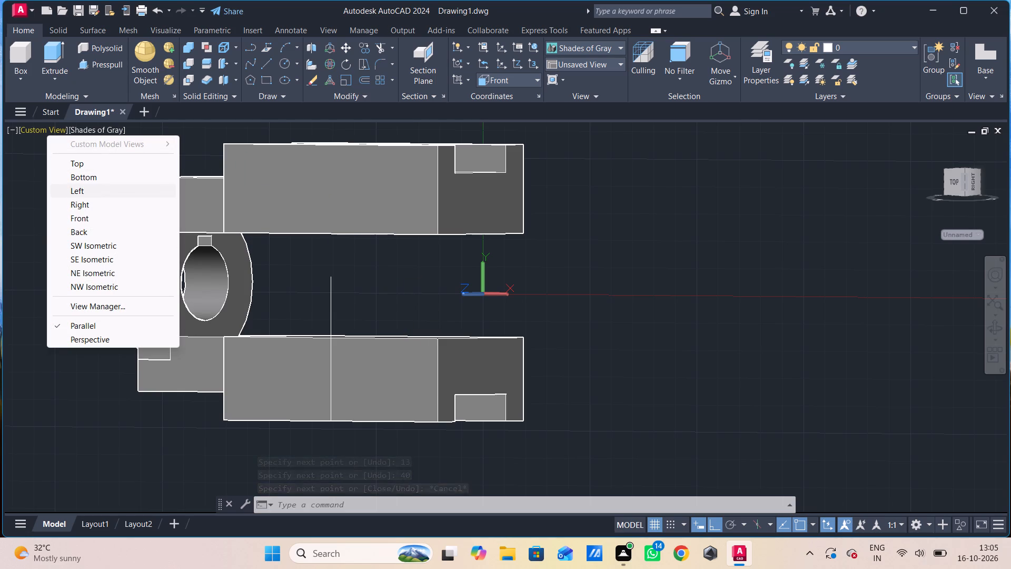
click(88, 223)
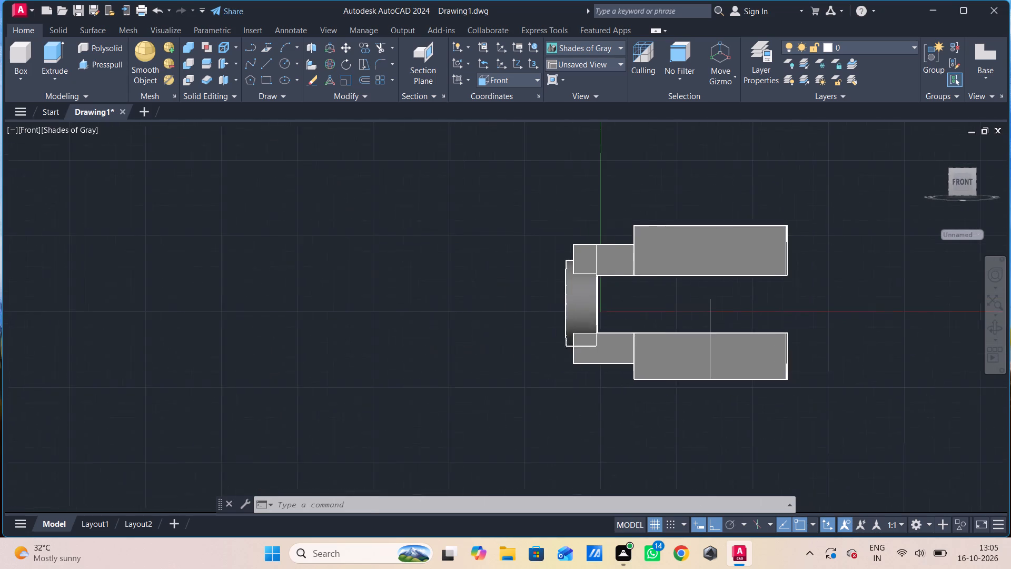
middle_drag(523, 354, 363, 351)
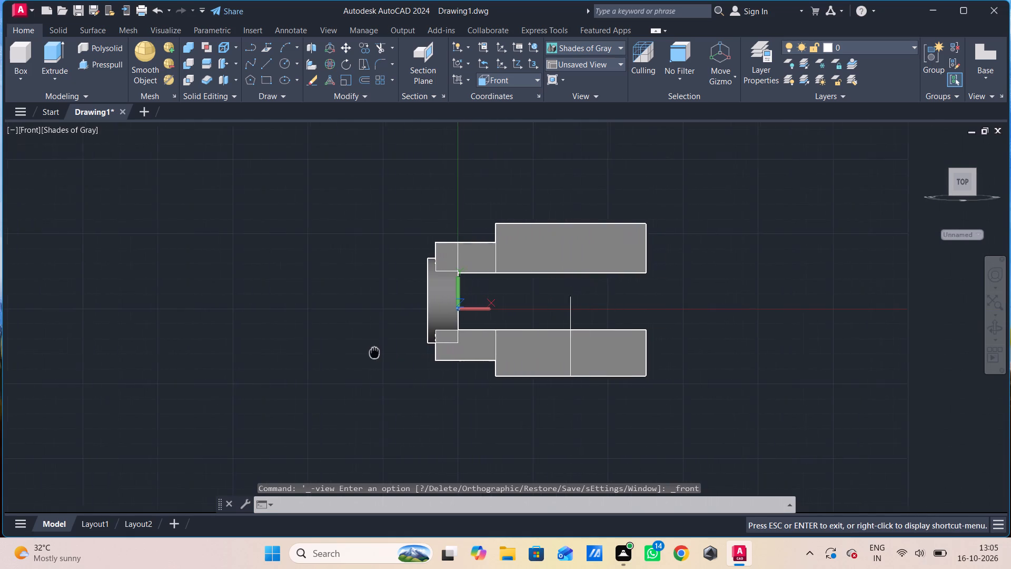
middle_drag(363, 351, 315, 351)
scroll(428, 323, up, 1)
middle_drag(434, 318, 389, 309)
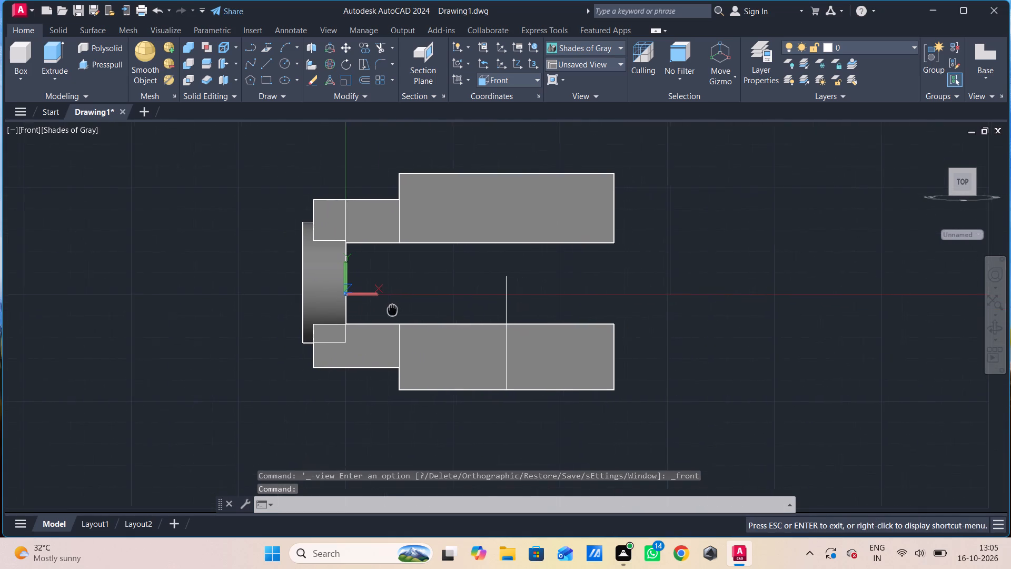
middle_drag(389, 309, 363, 309)
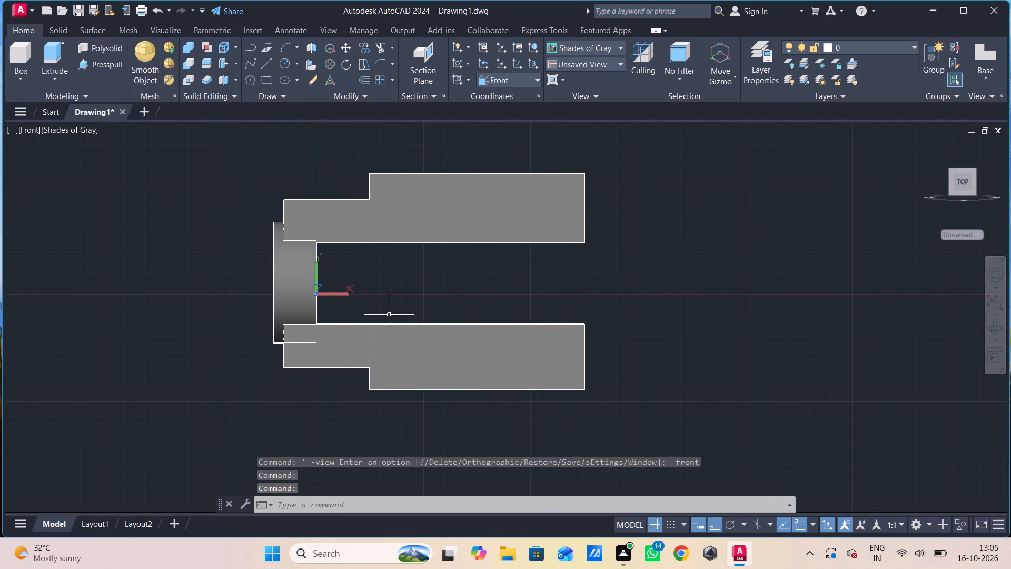
Draw two concentric circles of radius 28 and 40 centred on the upper end of the vertical line.
key(c)
key(space)
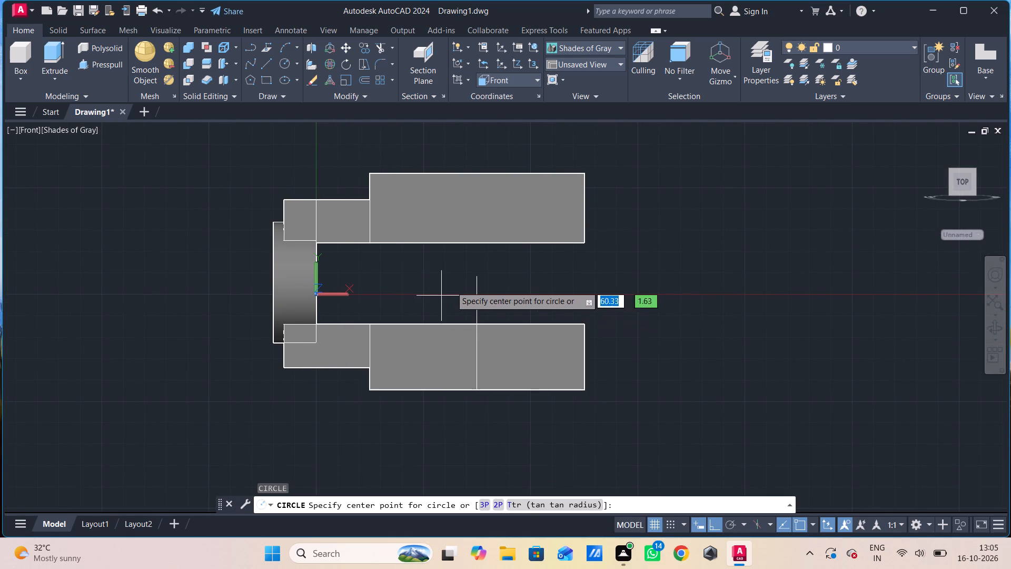
click(477, 274)
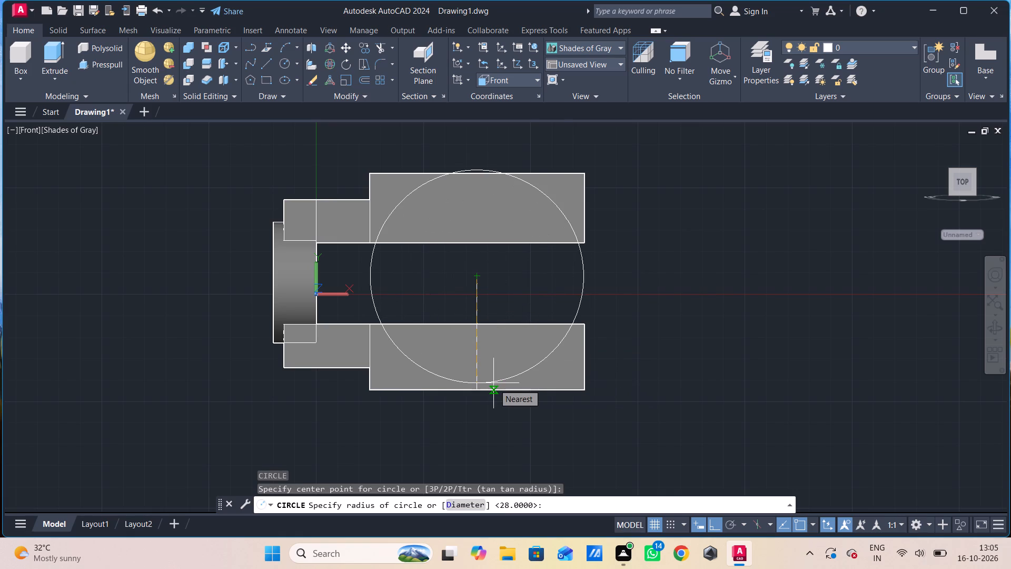
text(28)
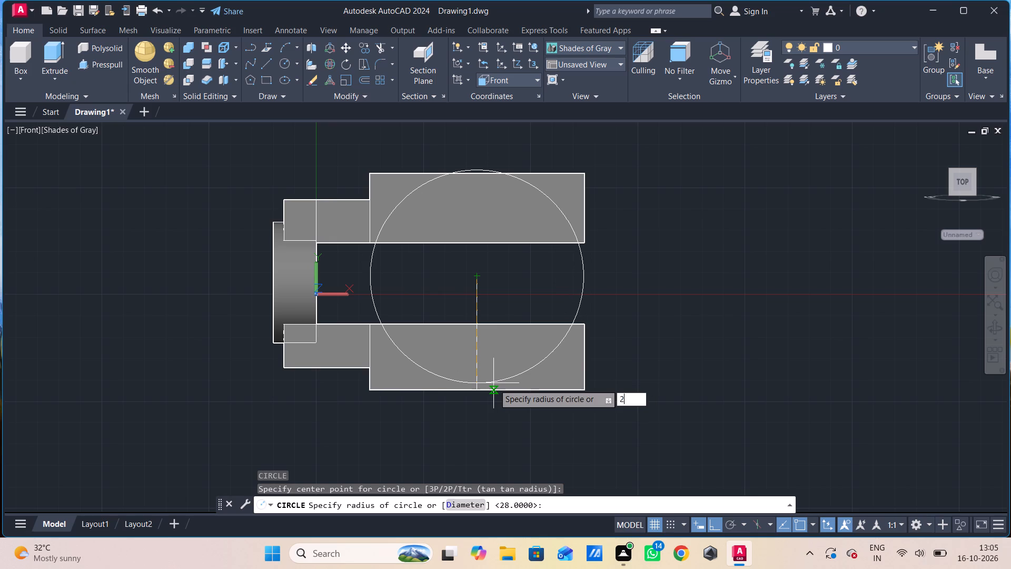
key(Return)
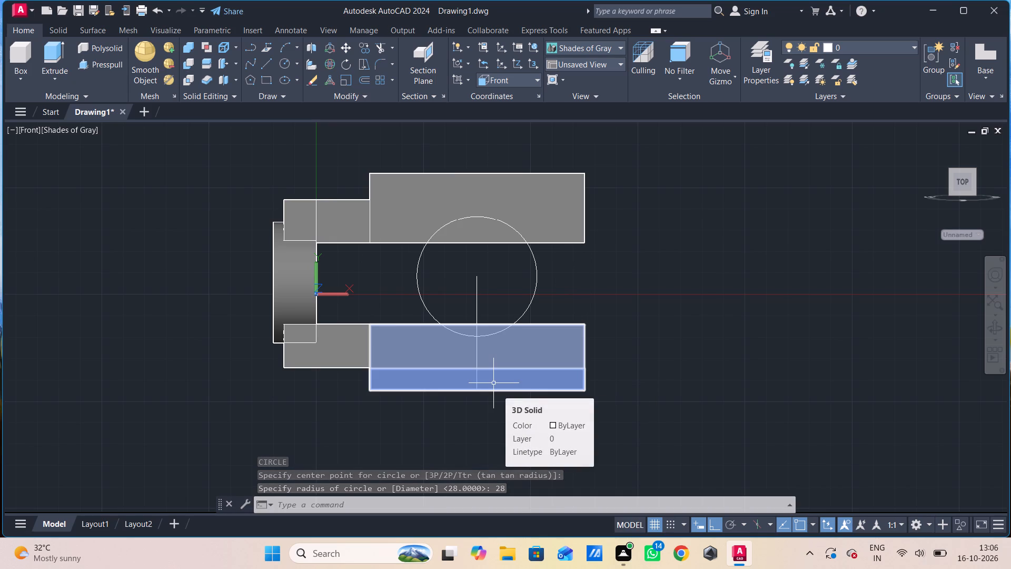
key(space)
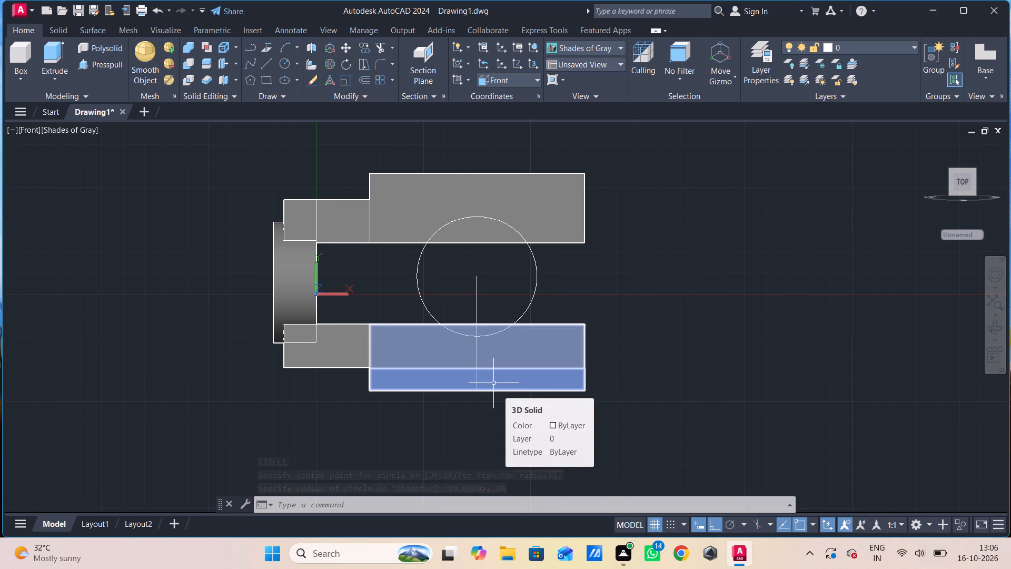
click(476, 276)
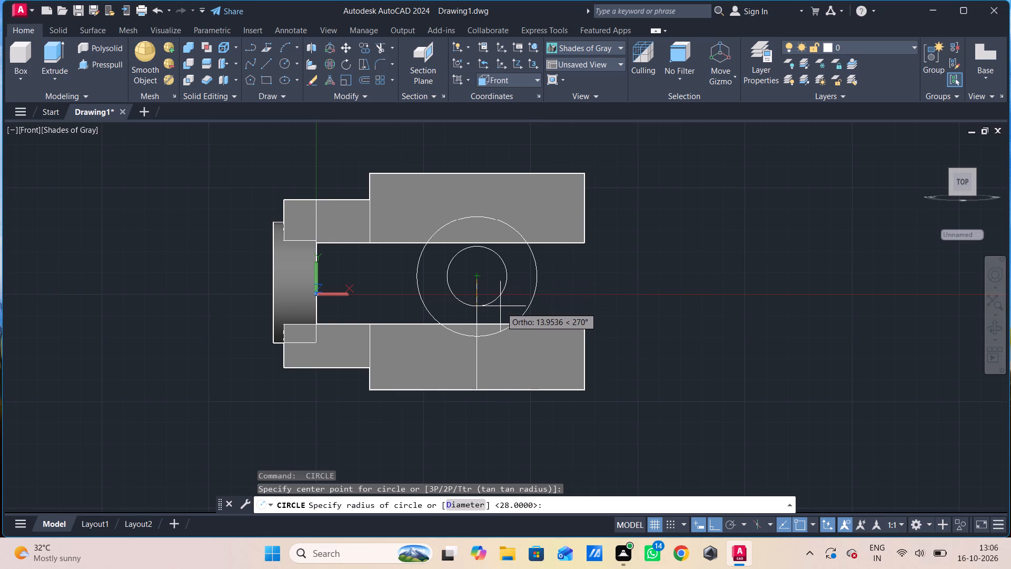
text(40)
key(Return)
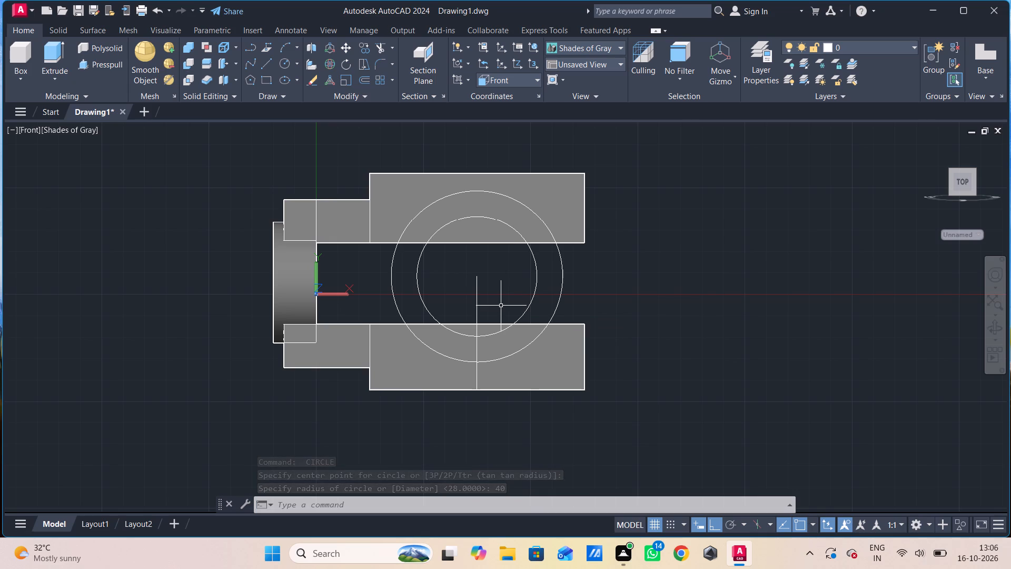
Delete the 40-unit and 13-unit vertical construction lines, using the 2D Wireframe visual style for those over the lower slotted block.
click(488, 276)
click(467, 290)
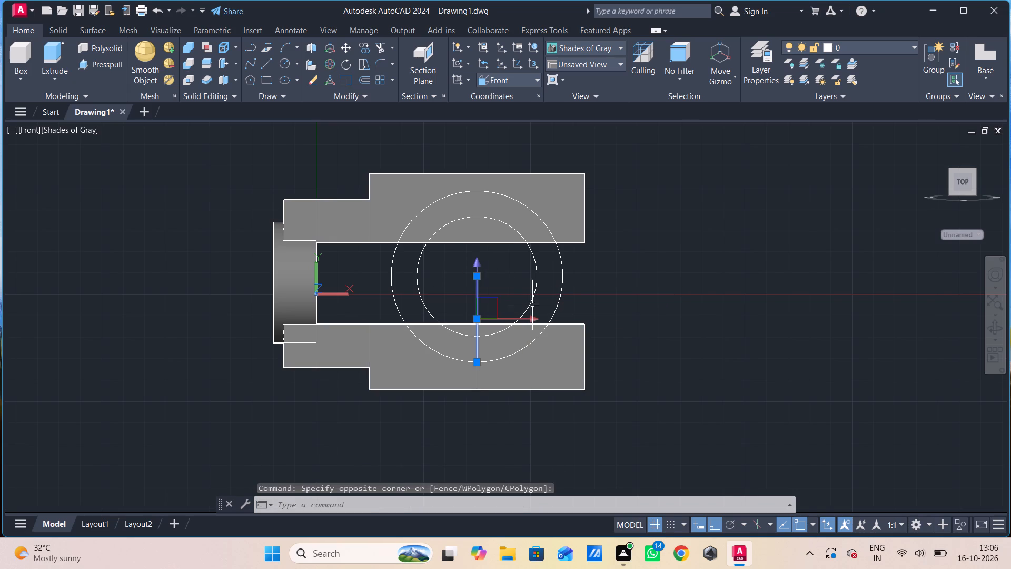
key(Delete)
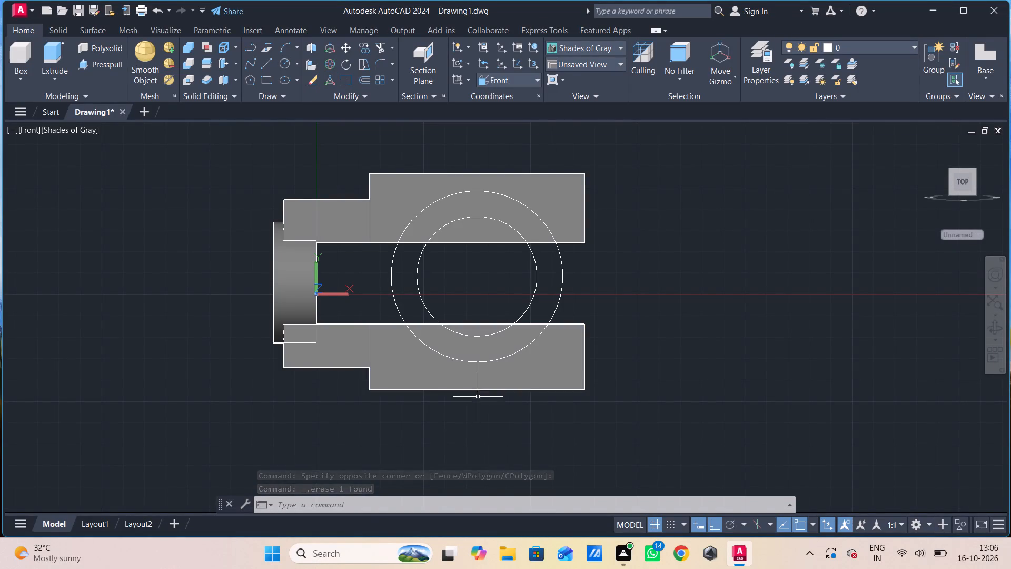
scroll(475, 376, up, 3)
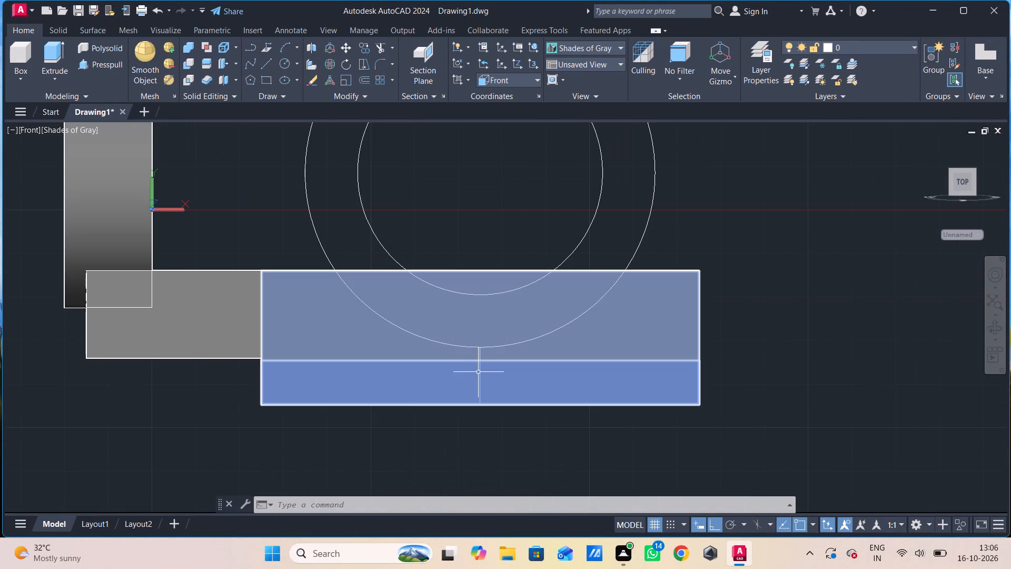
click(481, 364)
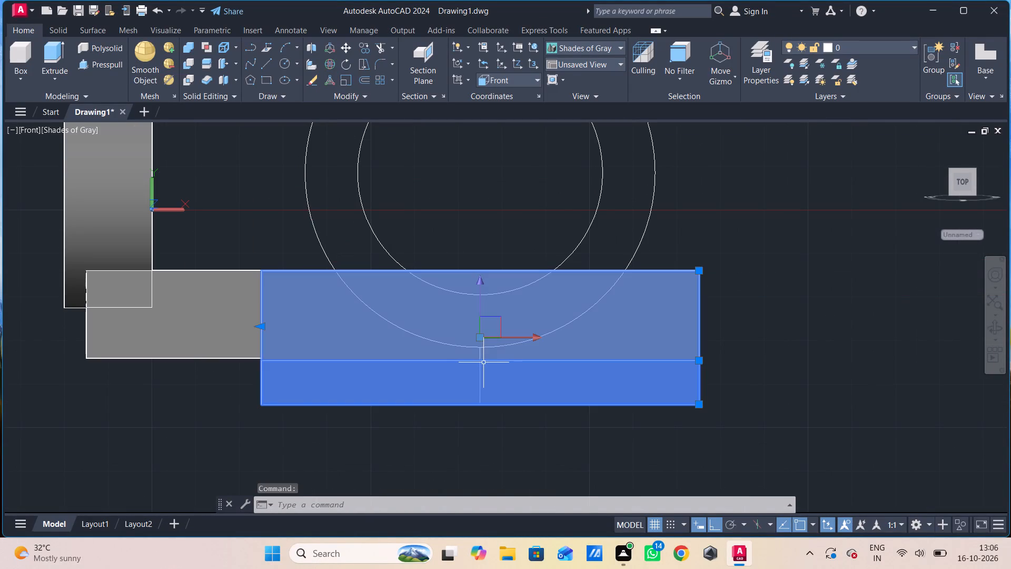
key(Escape)
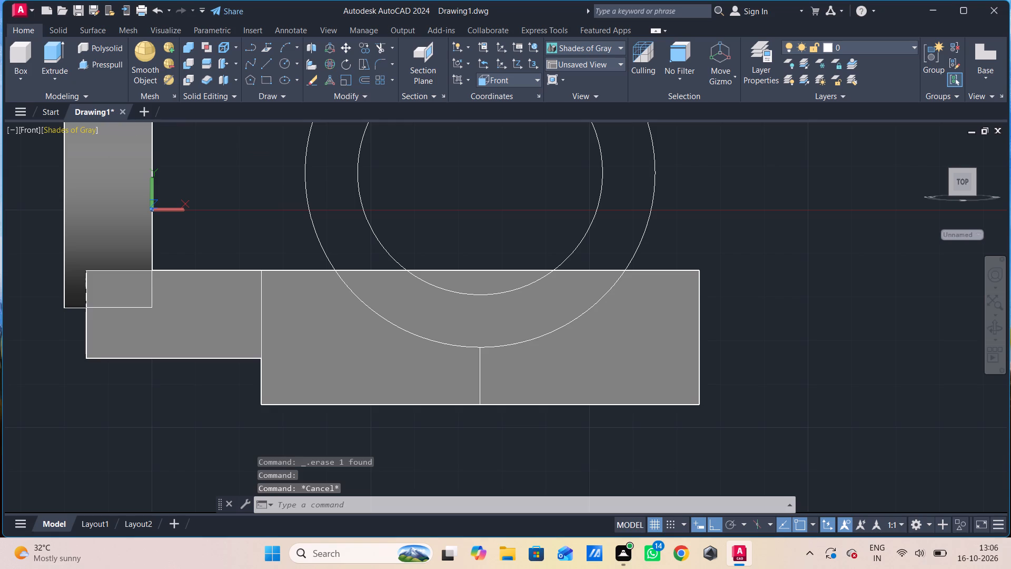
click(51, 133)
click(81, 163)
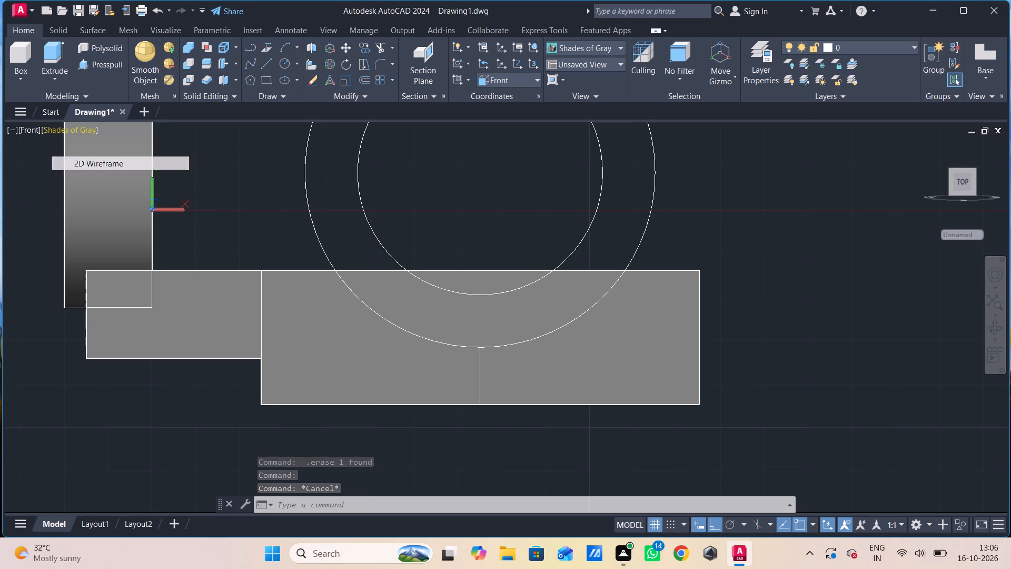
click(488, 377)
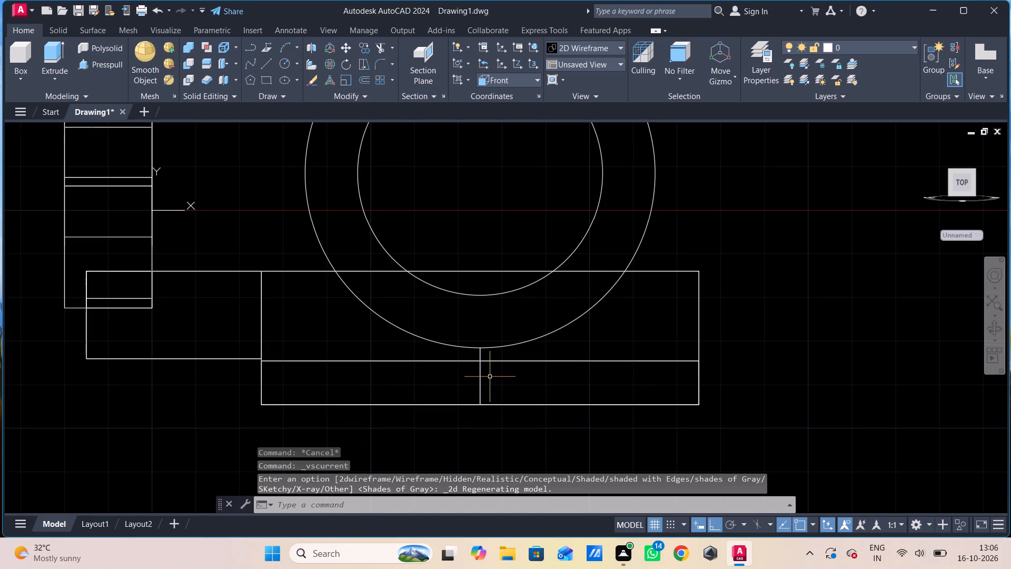
click(445, 380)
key(Delete)
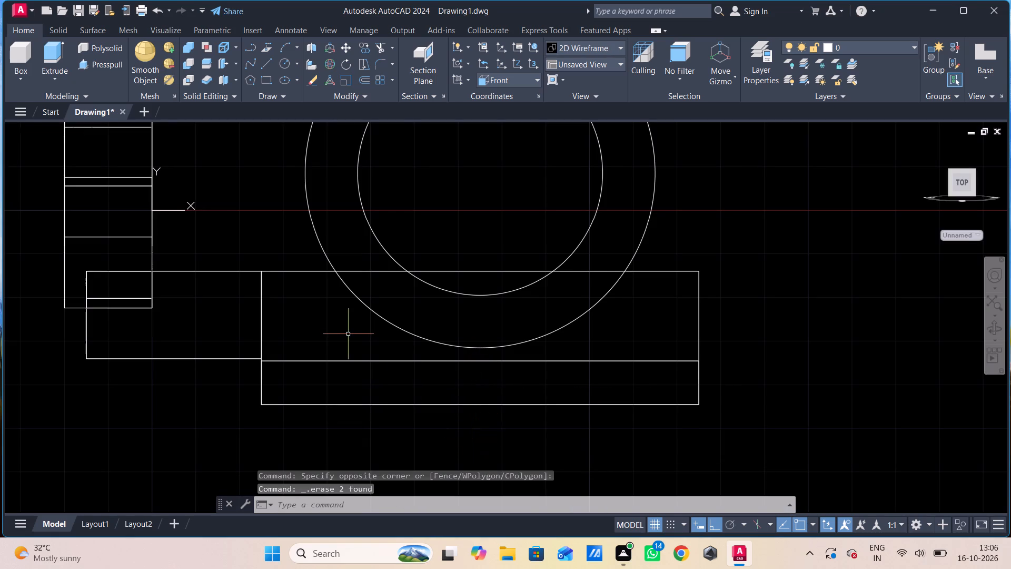
Set the visual style back to Shades of Gray.
click(80, 126)
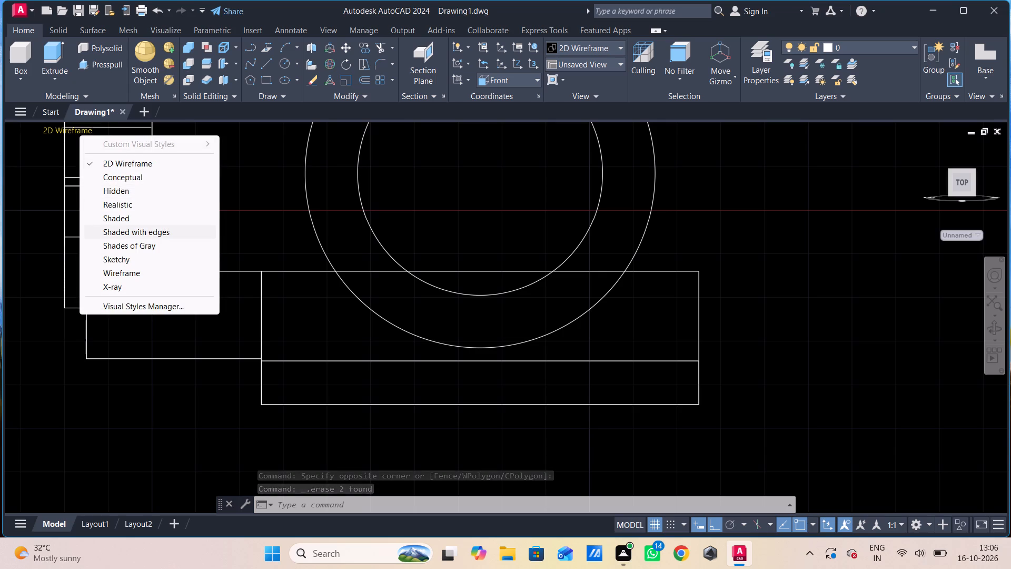
click(121, 246)
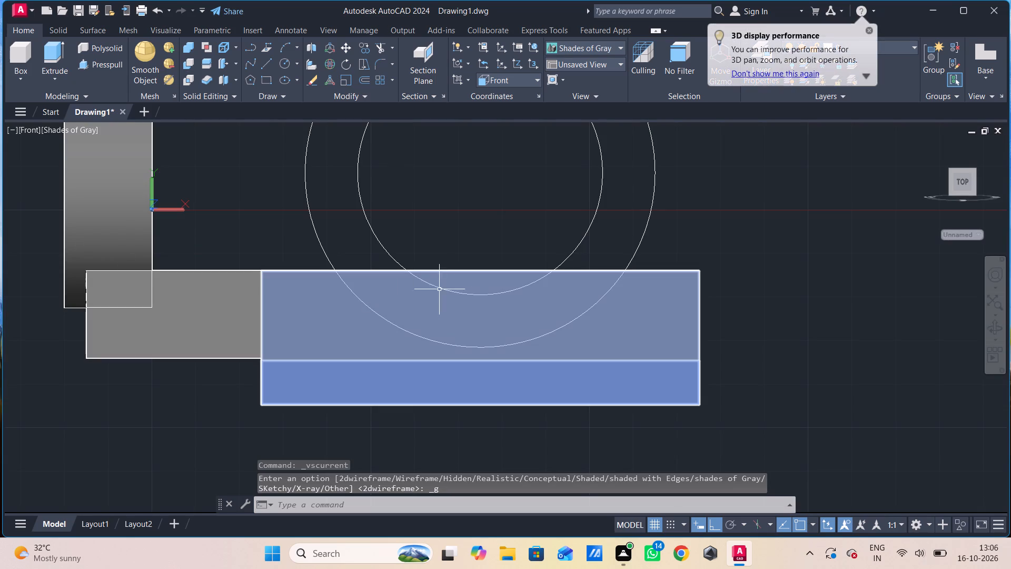
scroll(471, 272, down, 1)
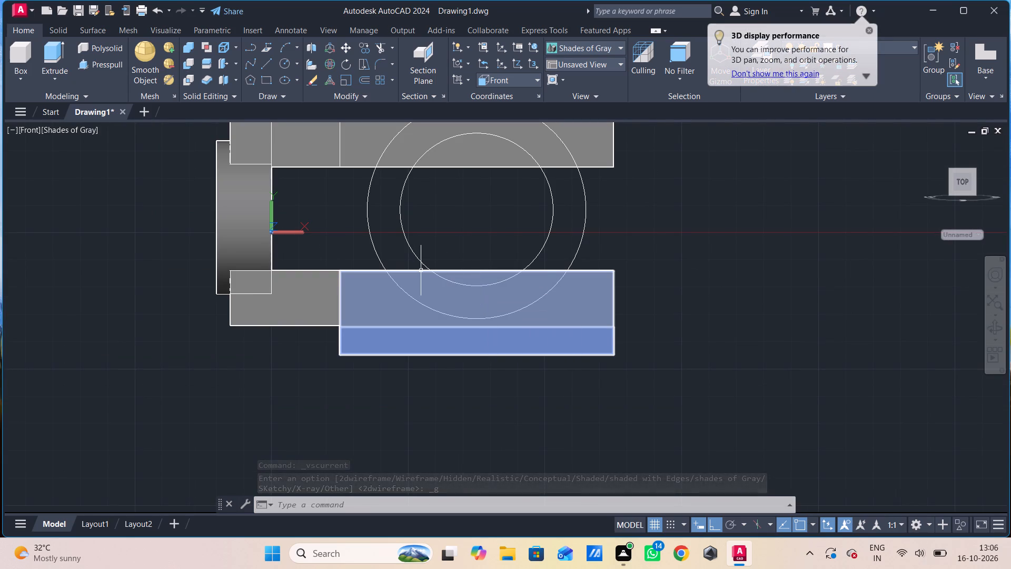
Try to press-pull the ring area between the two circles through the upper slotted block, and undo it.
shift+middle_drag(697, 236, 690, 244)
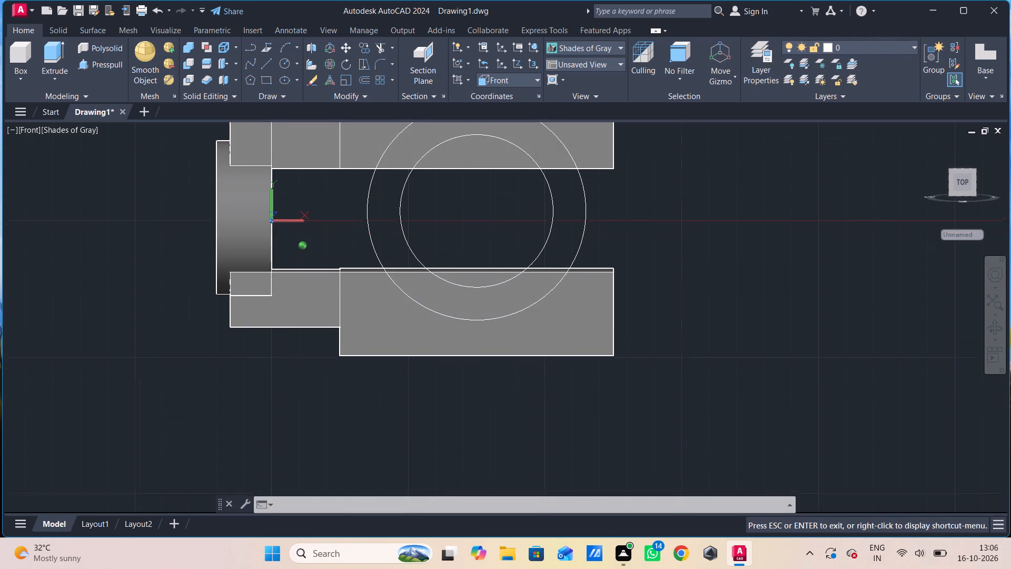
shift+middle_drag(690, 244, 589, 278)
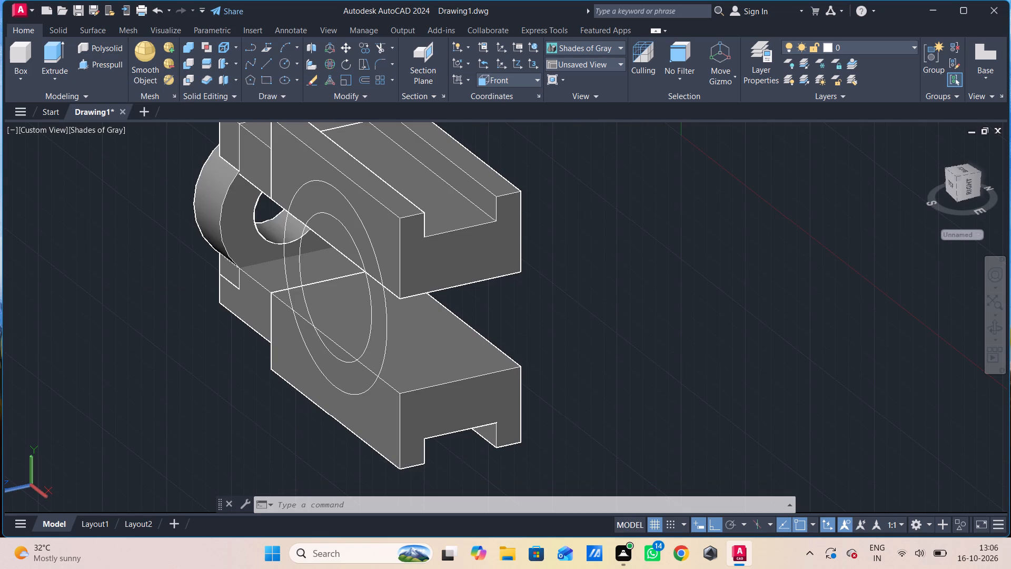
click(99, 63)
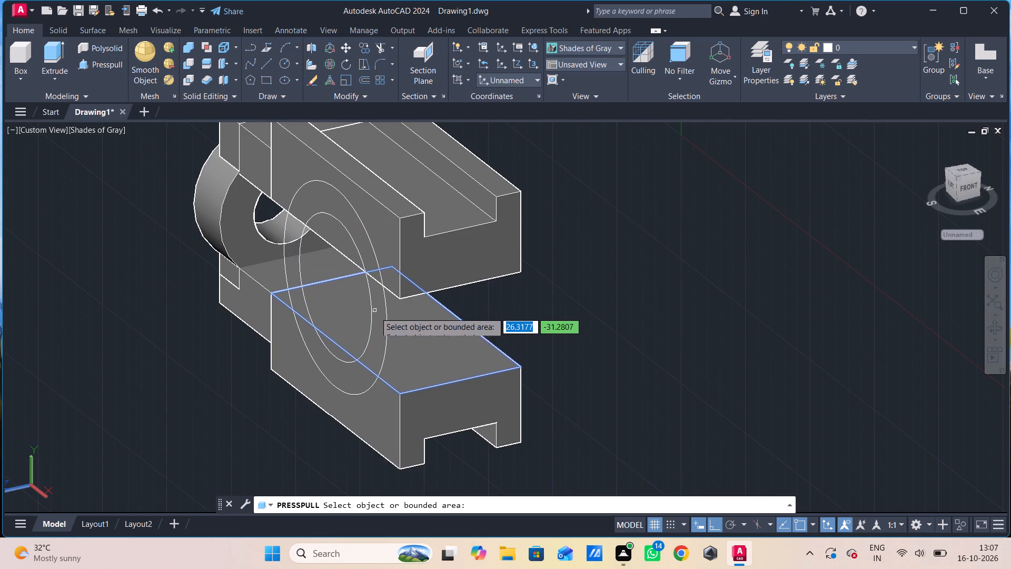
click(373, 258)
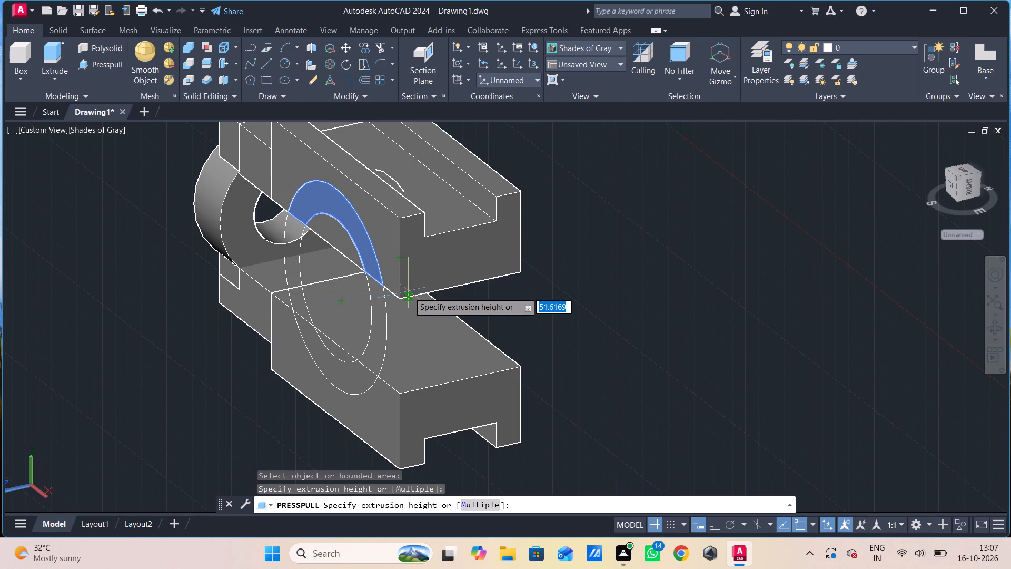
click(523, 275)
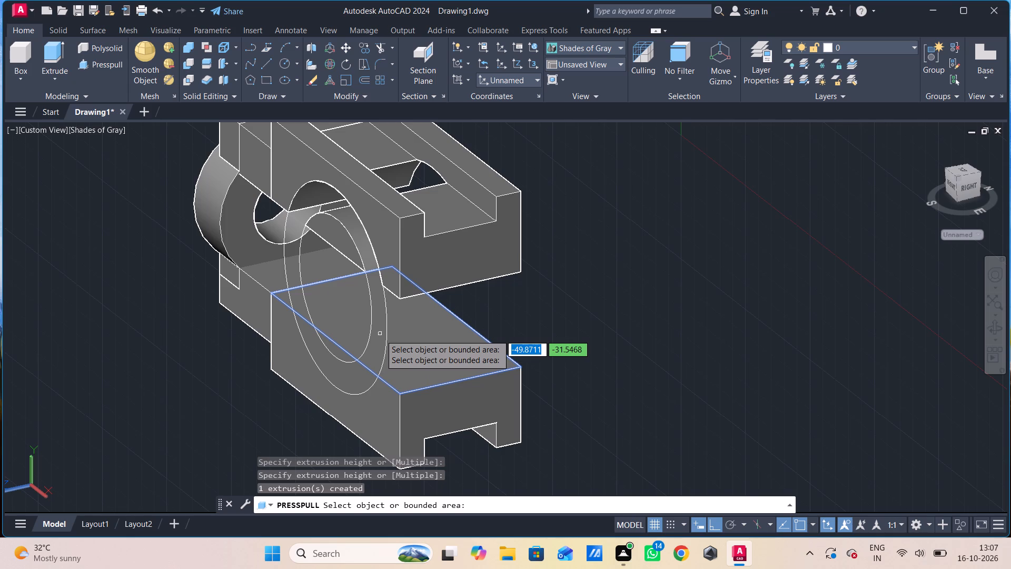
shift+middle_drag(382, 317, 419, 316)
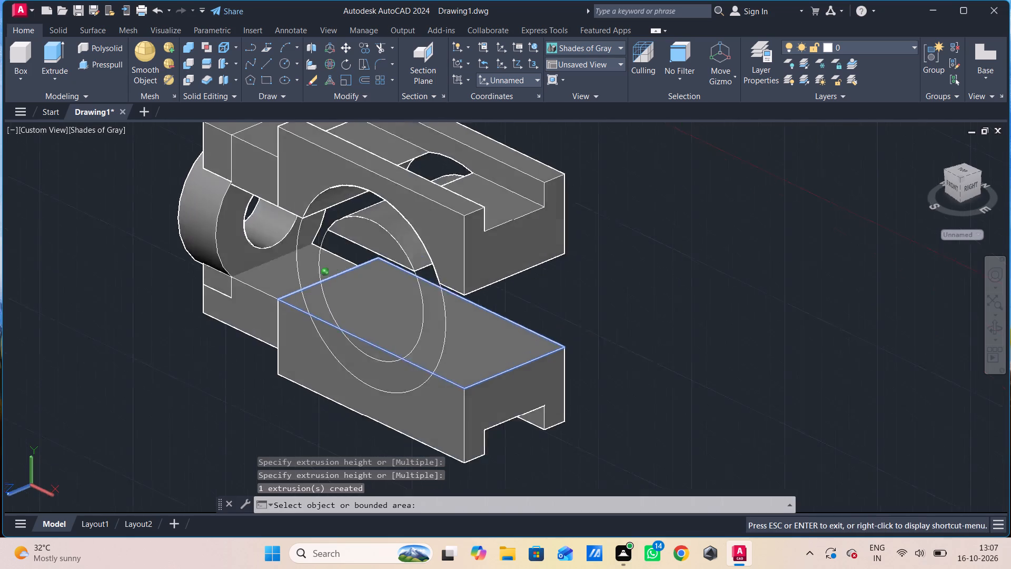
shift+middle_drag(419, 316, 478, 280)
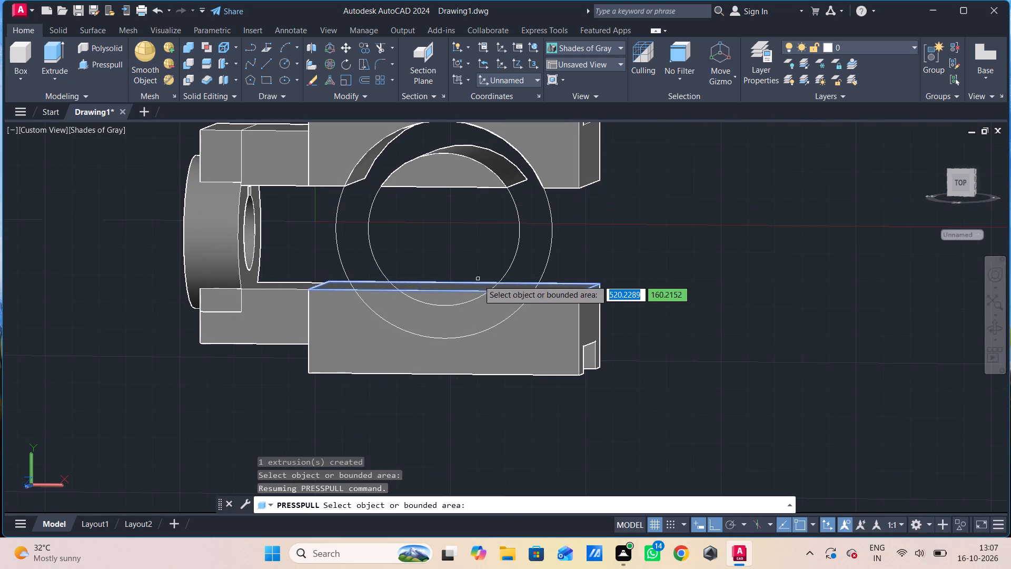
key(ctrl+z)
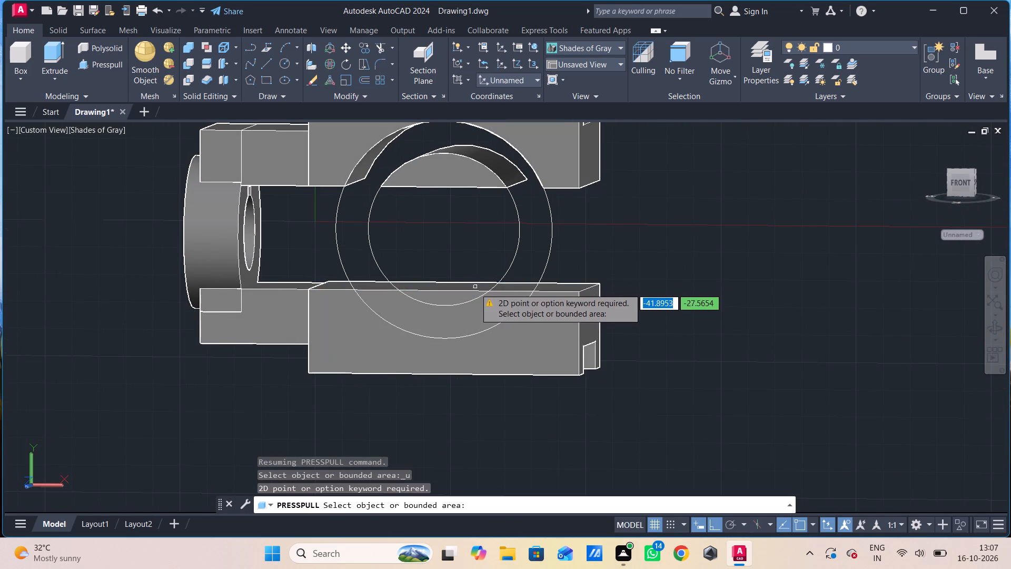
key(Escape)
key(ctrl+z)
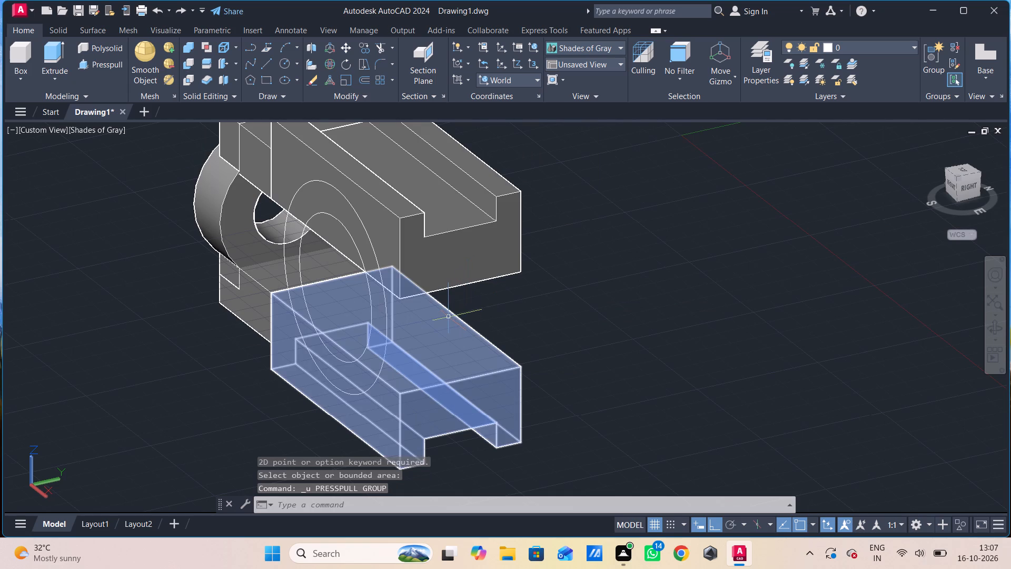
Draw a vertical 40-unit line from the bottom quadrant of the outer circle up to the circles' centre.
key(l)
key(Return)
shift+middle_drag(390, 338, 428, 334)
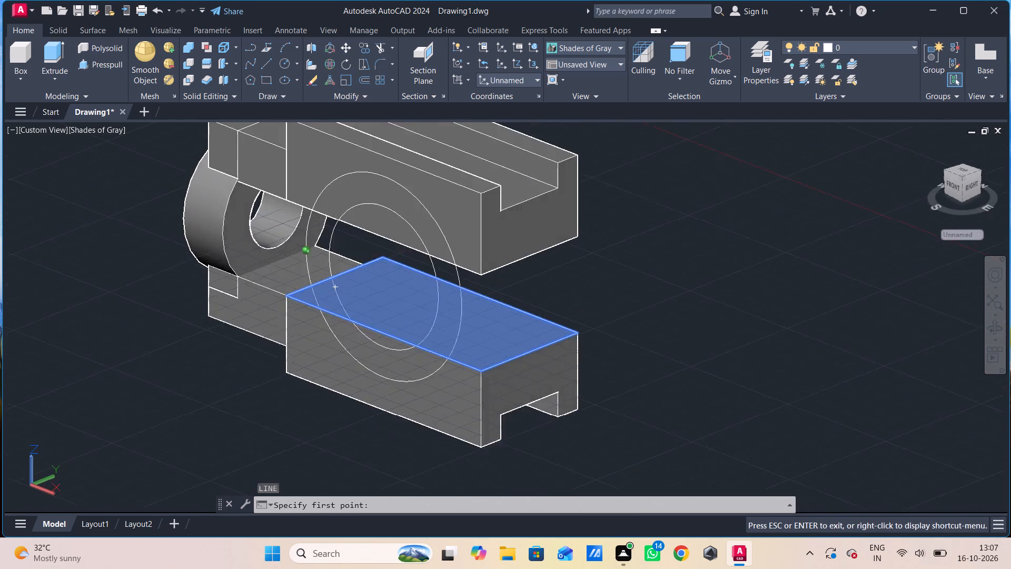
shift+middle_drag(428, 334, 499, 311)
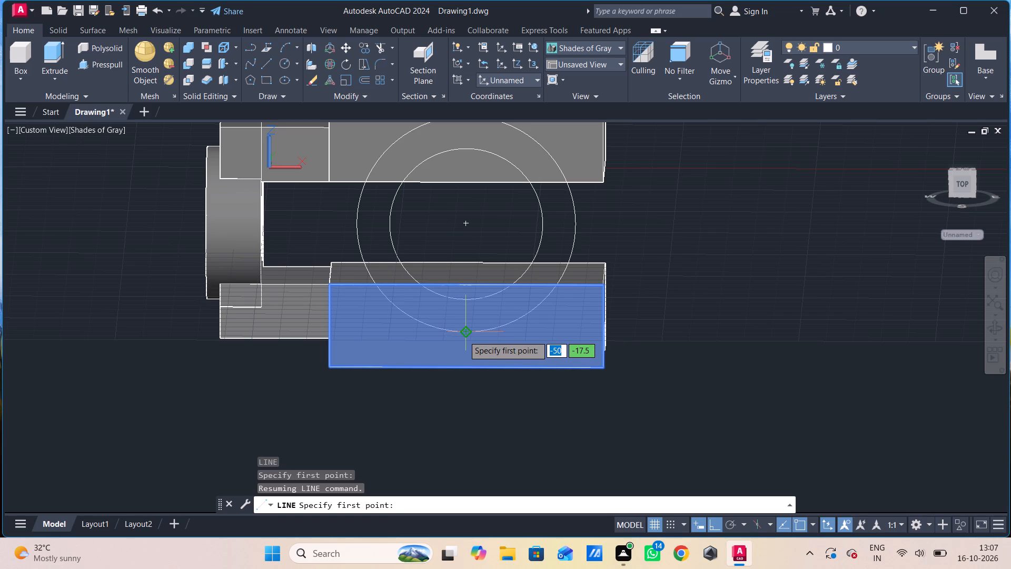
click(463, 336)
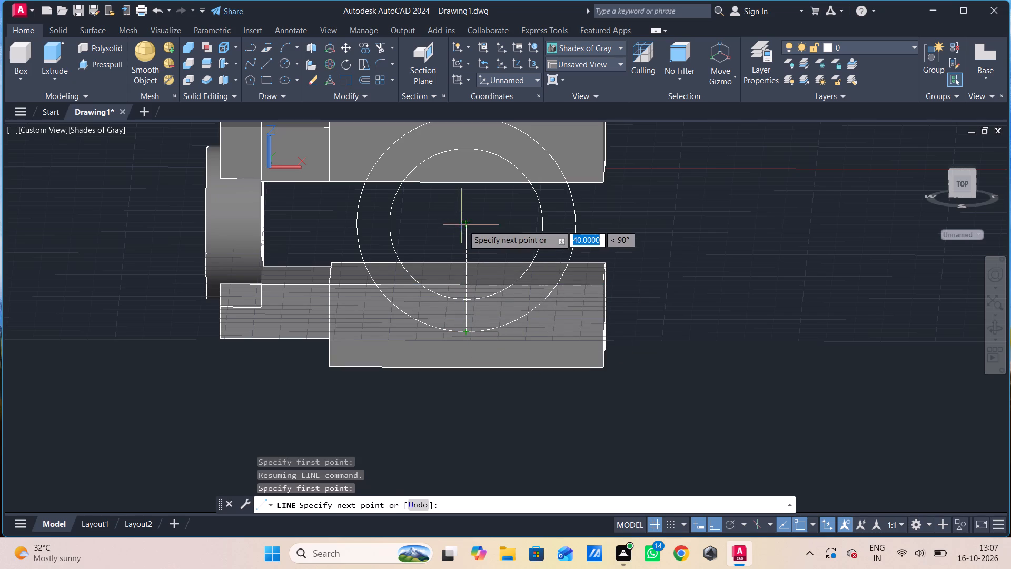
click(463, 225)
key(Escape)
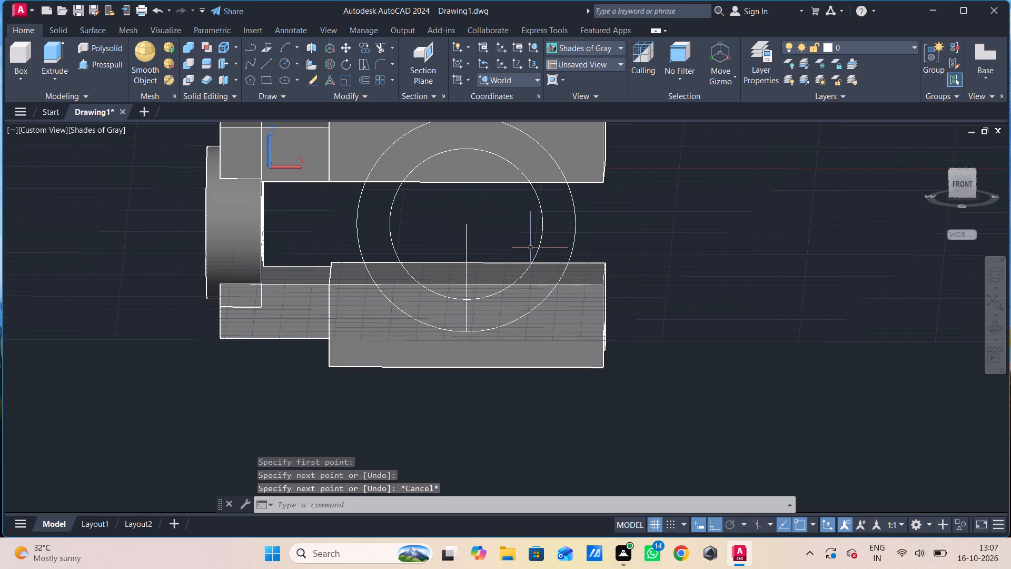
Move both concentric circles horizontally from their centre to a spot clear of the slotted blocks' free end.
click(601, 204)
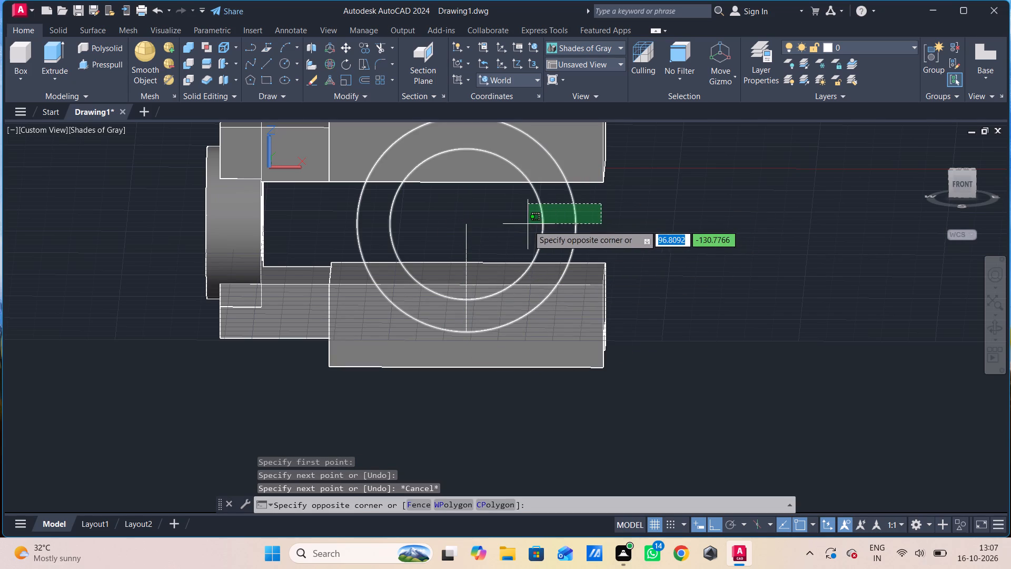
click(528, 225)
text(m)
key(space)
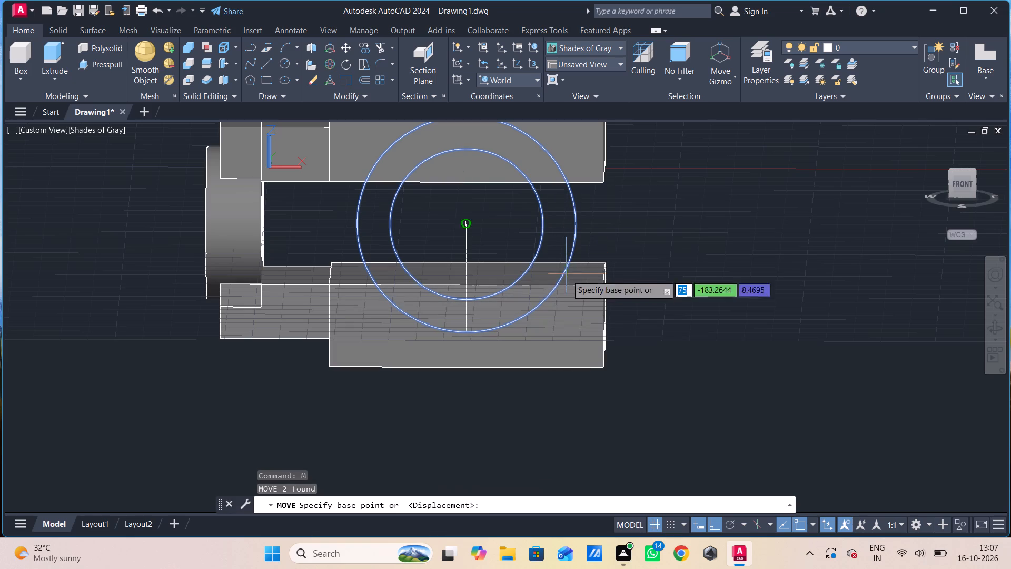
click(469, 225)
click(754, 234)
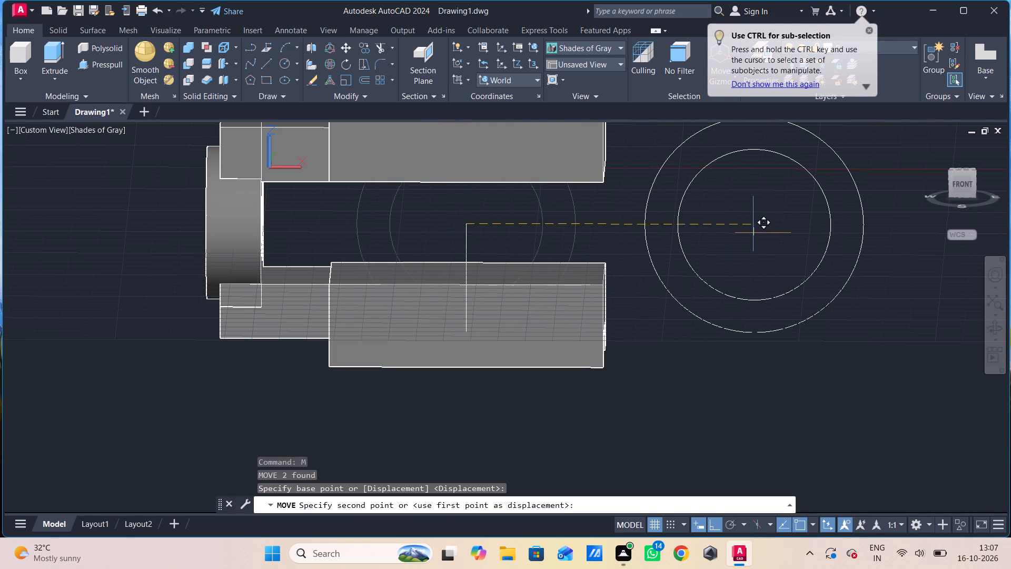
key(Escape)
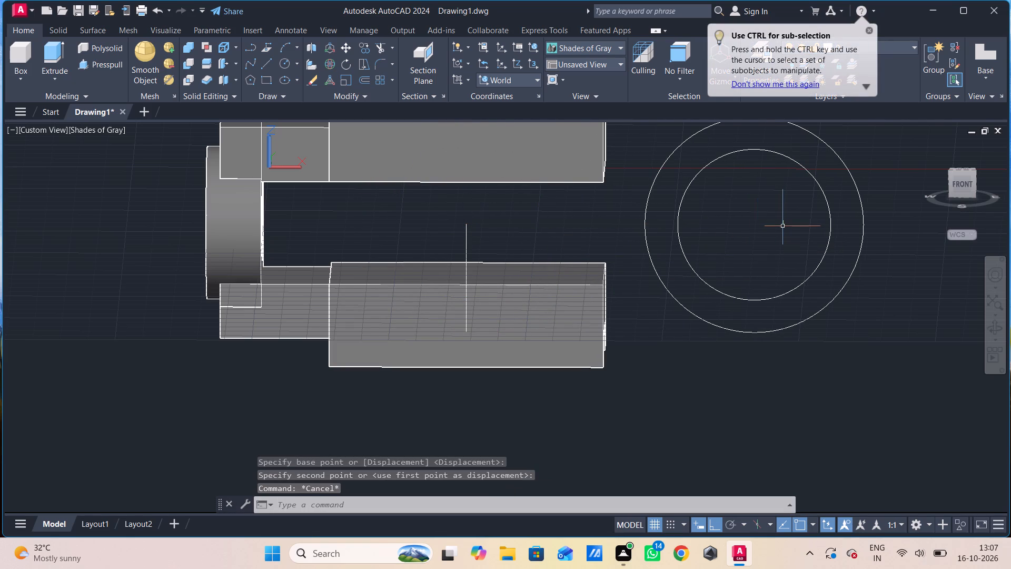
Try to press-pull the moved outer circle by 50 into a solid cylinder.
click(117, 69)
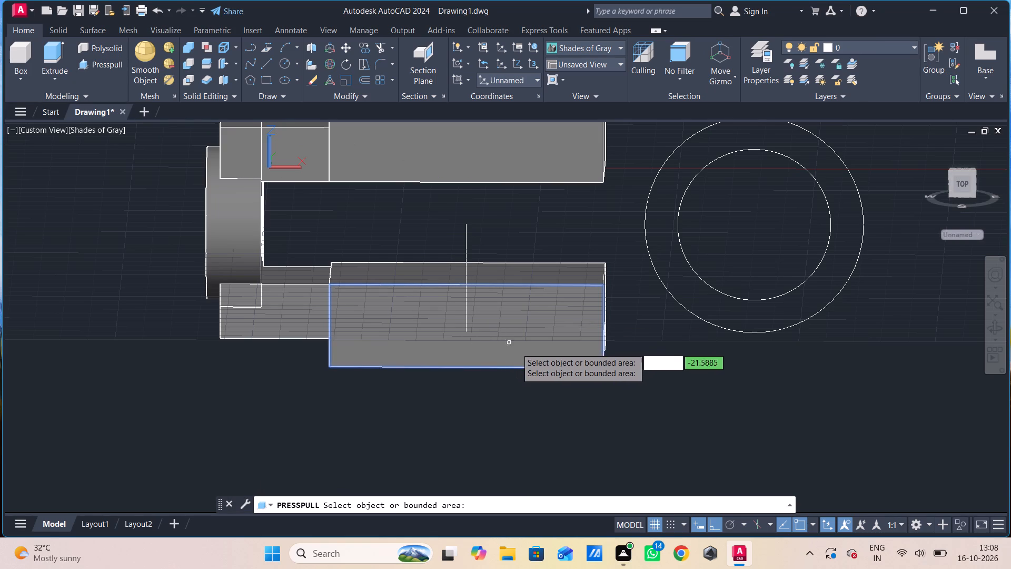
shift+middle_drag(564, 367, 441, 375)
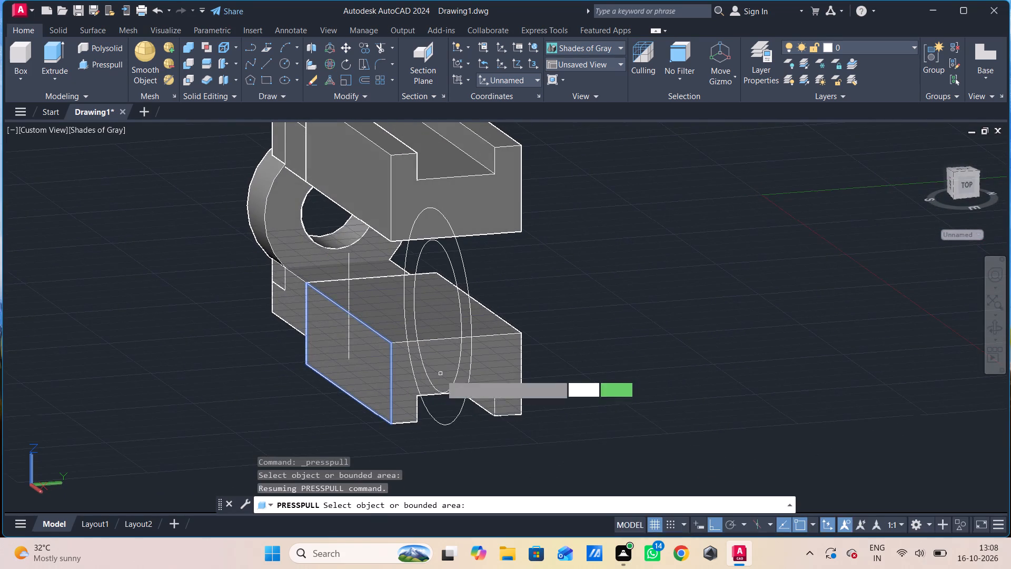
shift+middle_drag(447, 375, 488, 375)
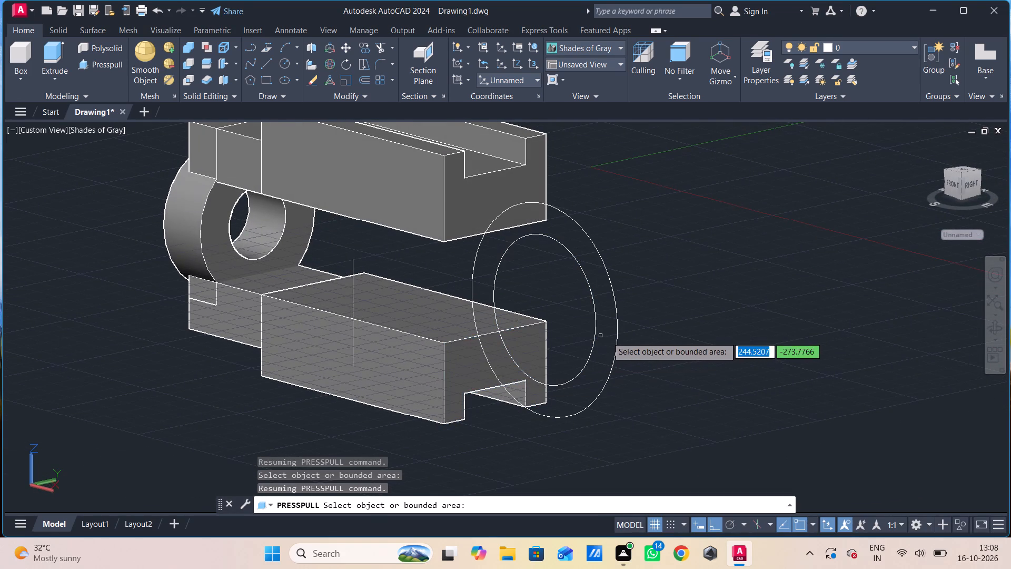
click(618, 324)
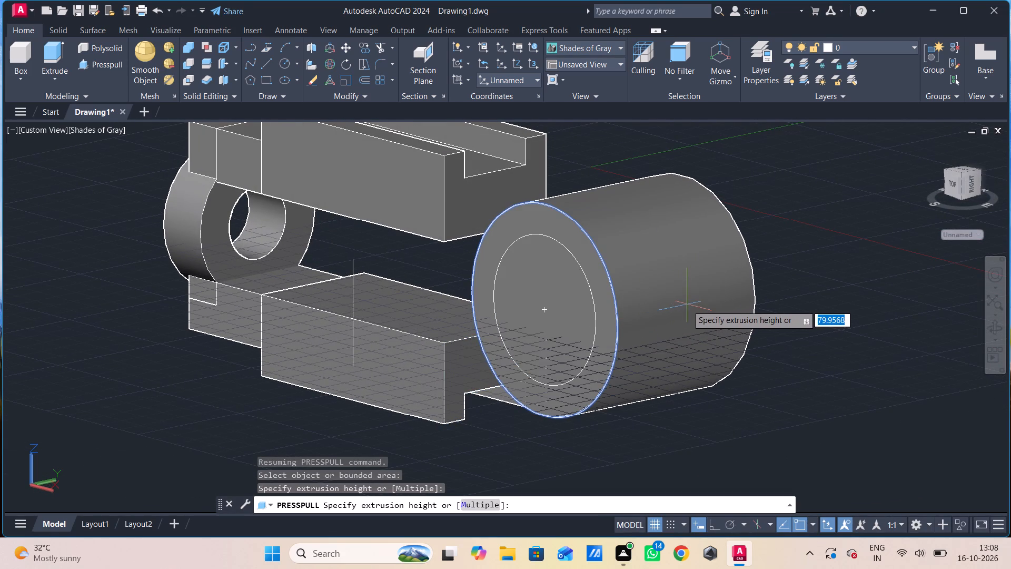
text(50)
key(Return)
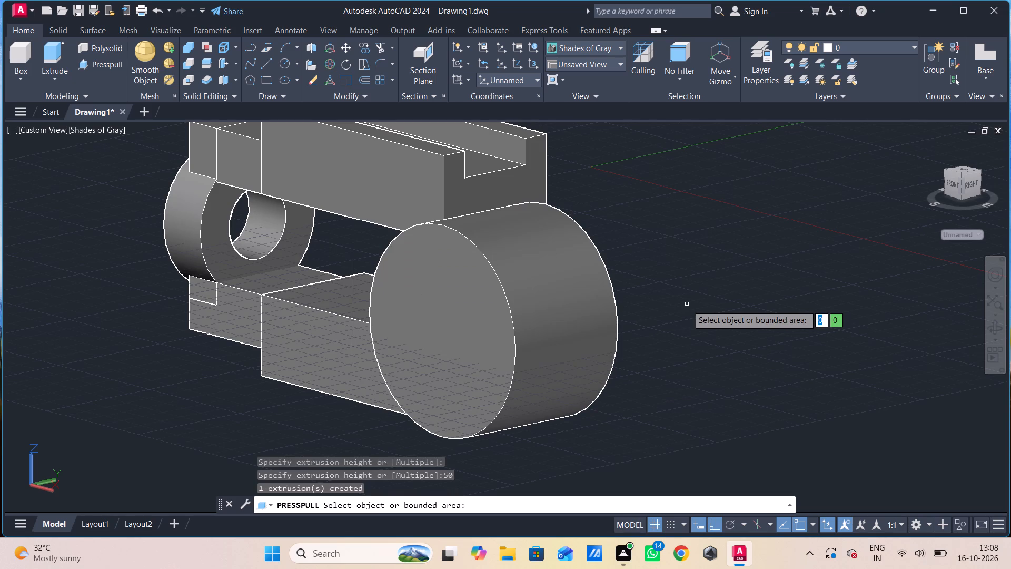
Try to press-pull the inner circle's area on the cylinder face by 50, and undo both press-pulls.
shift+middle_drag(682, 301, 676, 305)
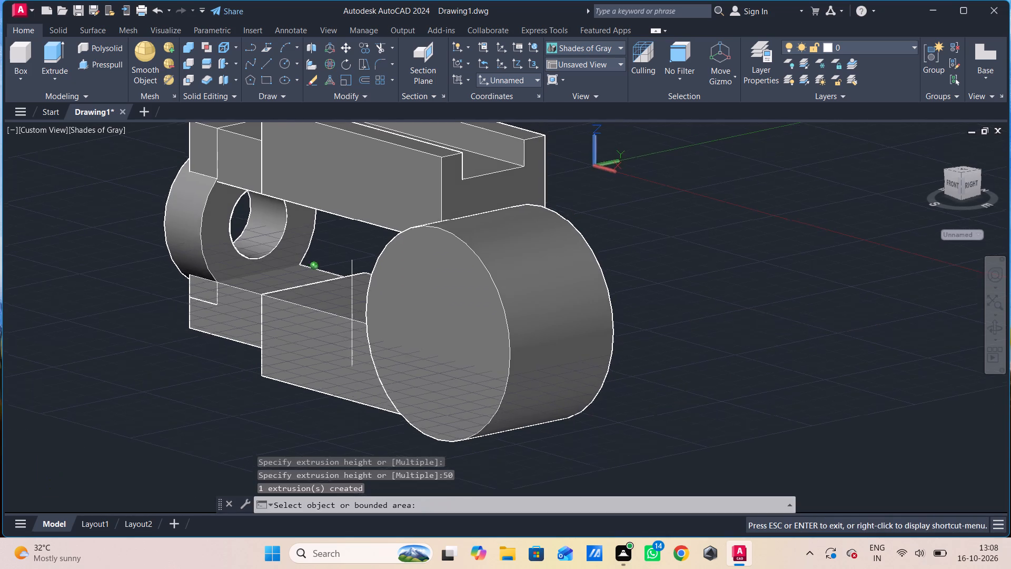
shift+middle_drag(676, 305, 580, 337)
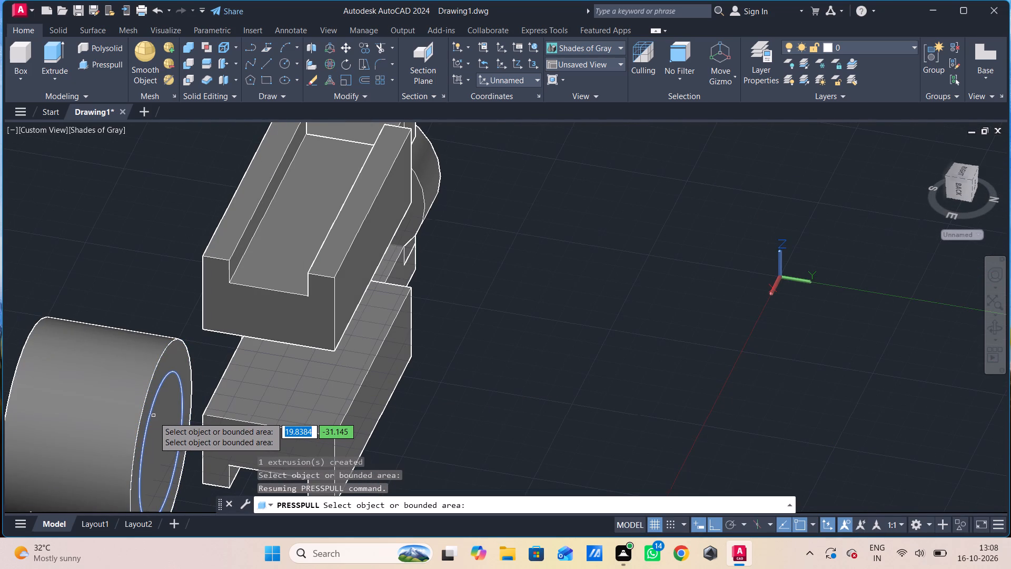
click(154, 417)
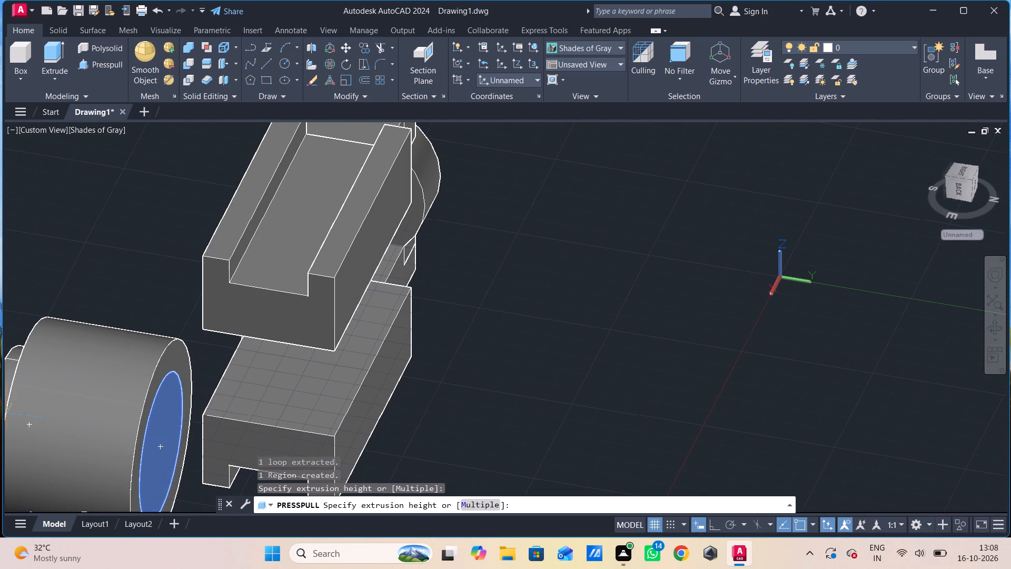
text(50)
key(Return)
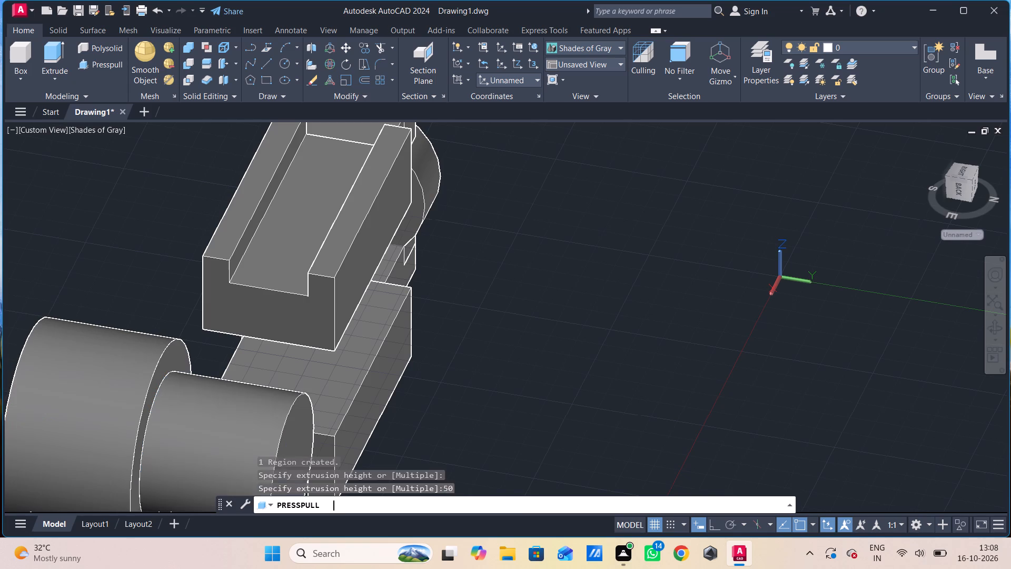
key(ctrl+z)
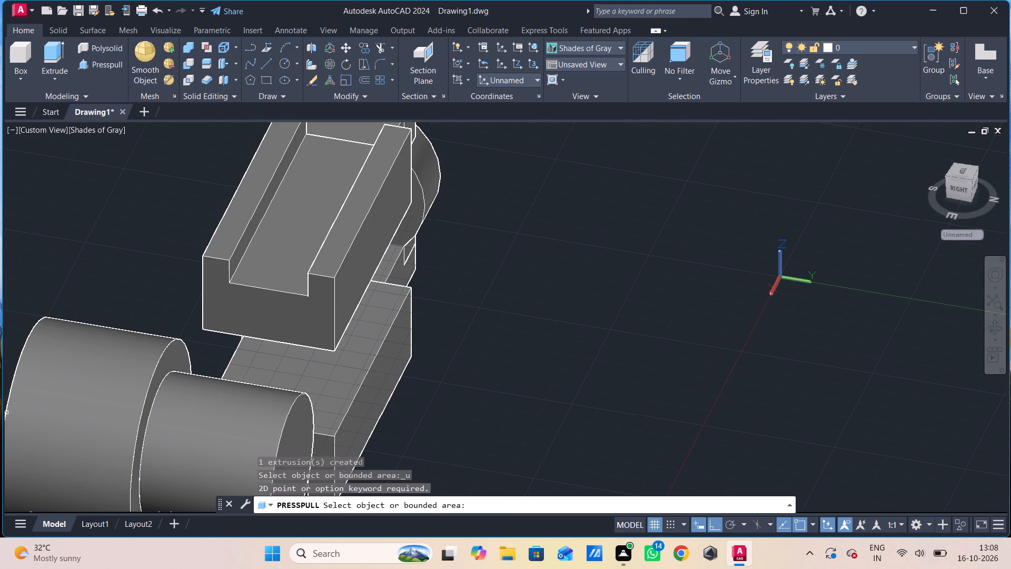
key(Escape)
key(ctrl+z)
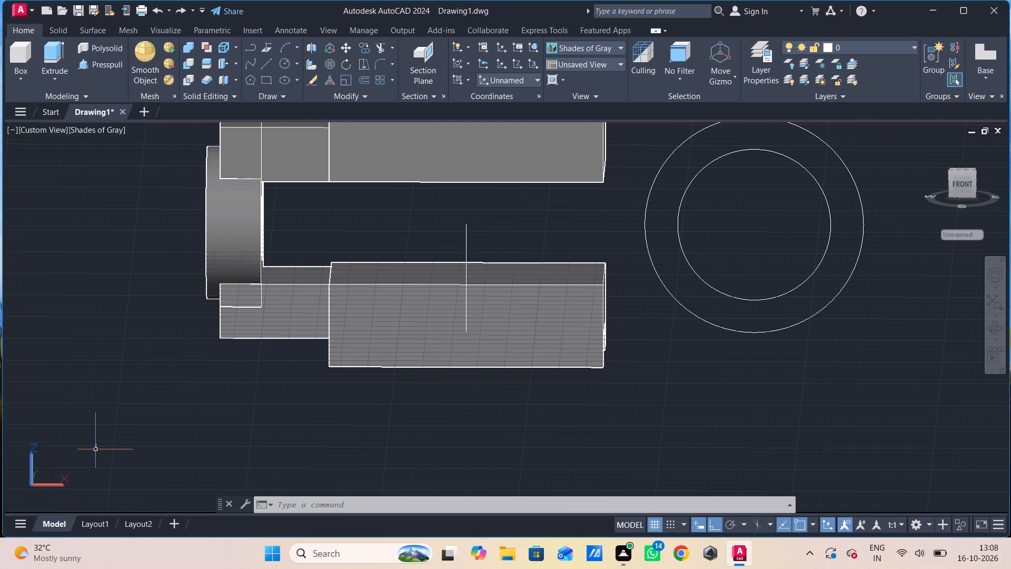
Press-pull the moved outer circle of radius 40 by -50 into a solid cylinder.
shift+middle_drag(540, 394, 534, 395)
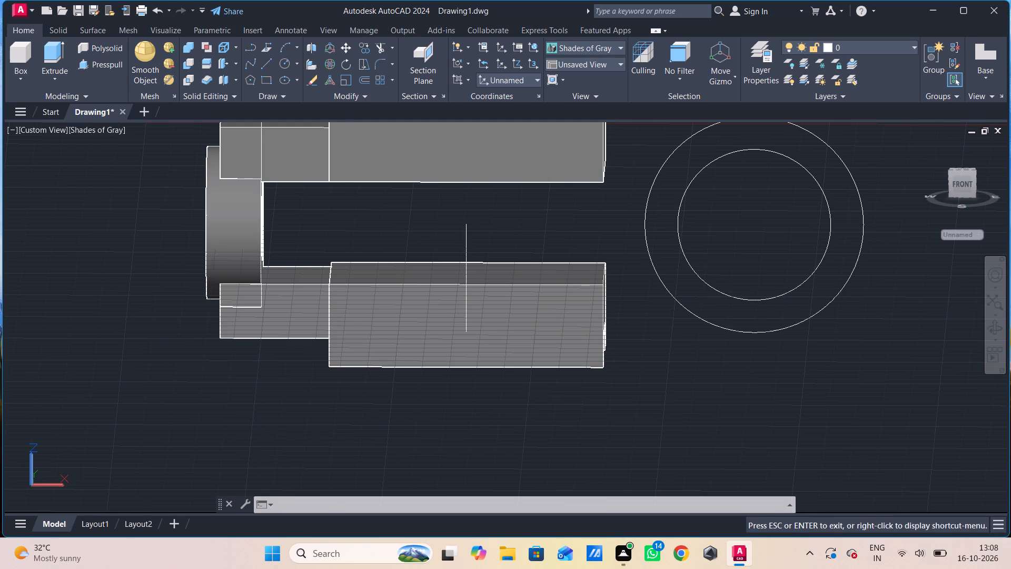
shift+middle_drag(534, 395, 431, 399)
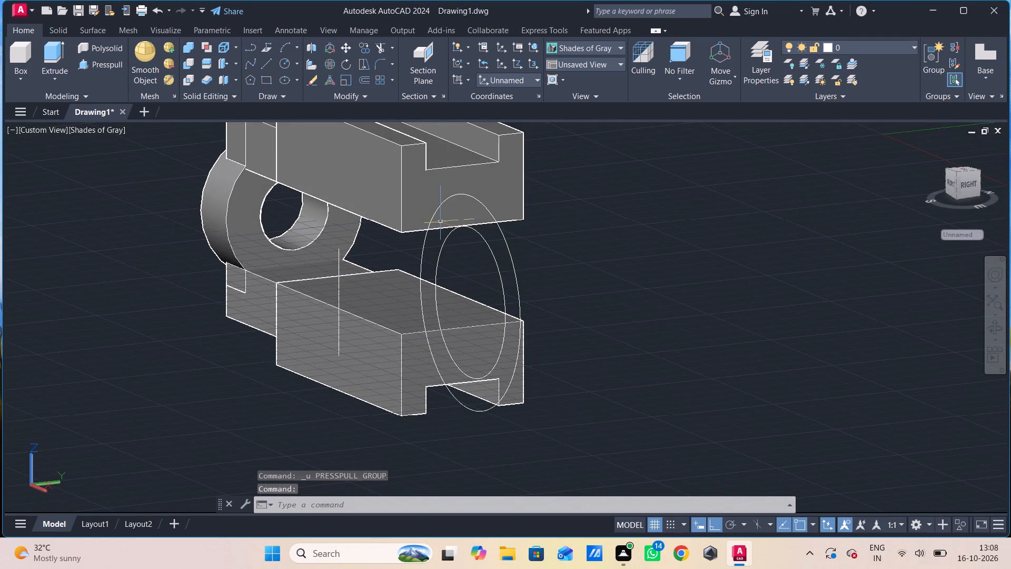
click(97, 60)
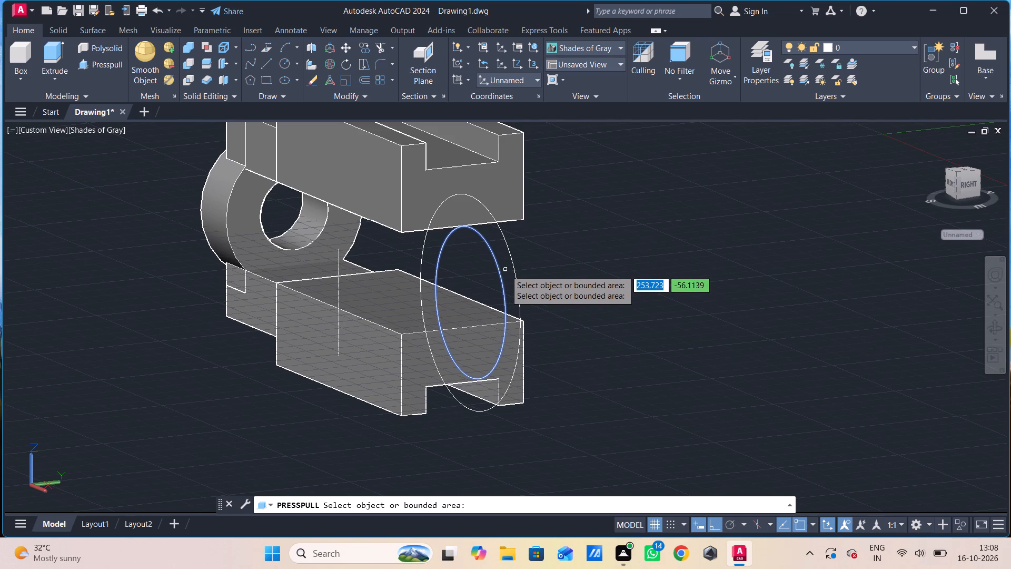
click(511, 253)
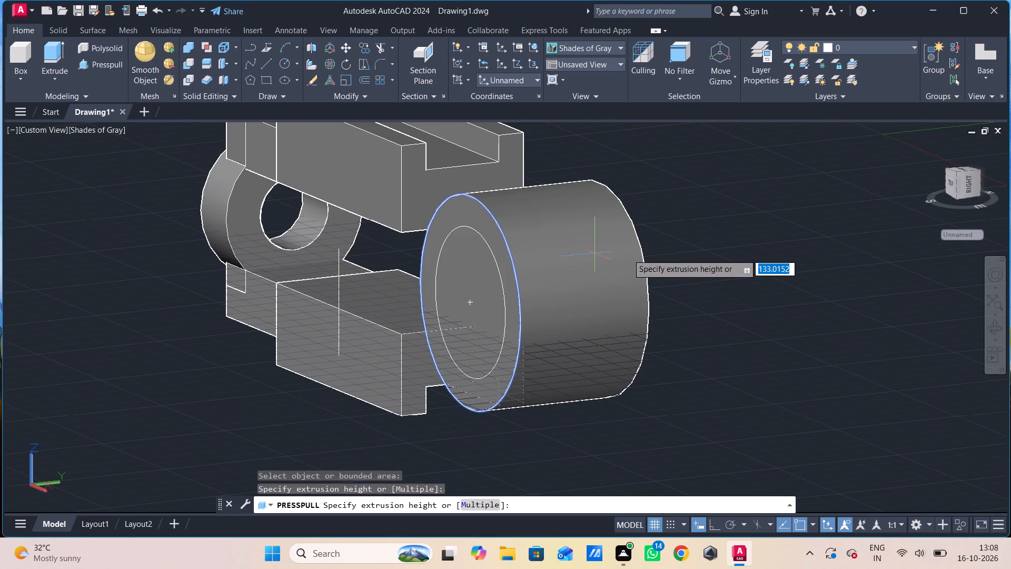
text(-50)
key(Return)
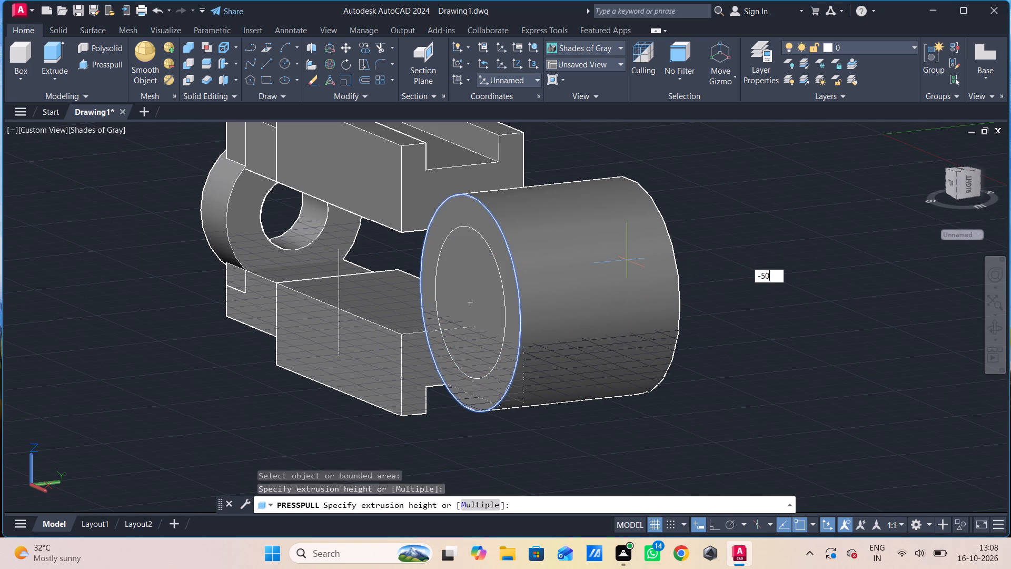
Press-pull the inner circle's area back through the whole cylinder to cut the radius 28 bore.
click(490, 304)
click(731, 277)
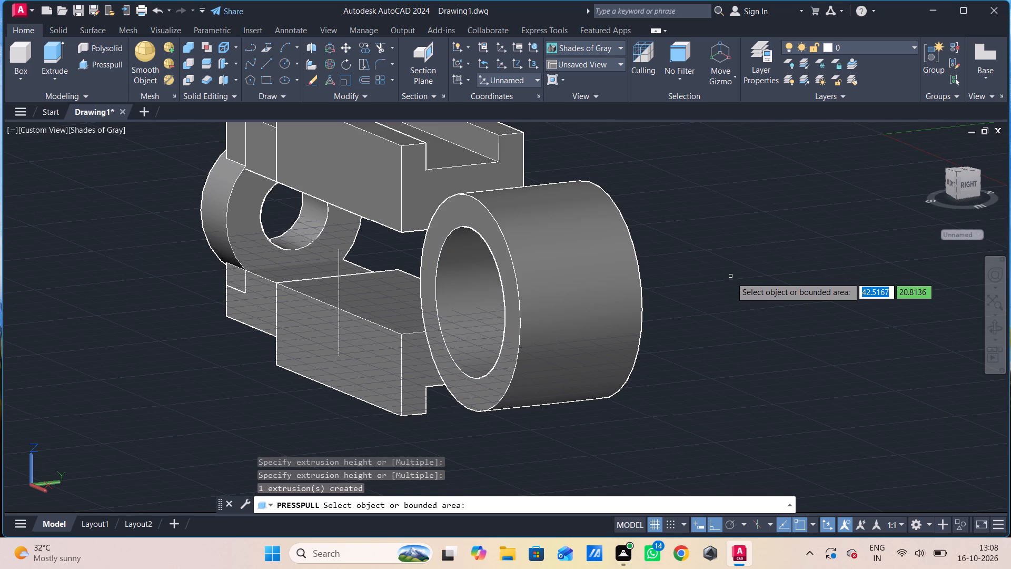
Move the hollow cylinder by its front face centre to the upper end of the vertical guide line between the blocks.
shift+middle_drag(731, 277, 826, 287)
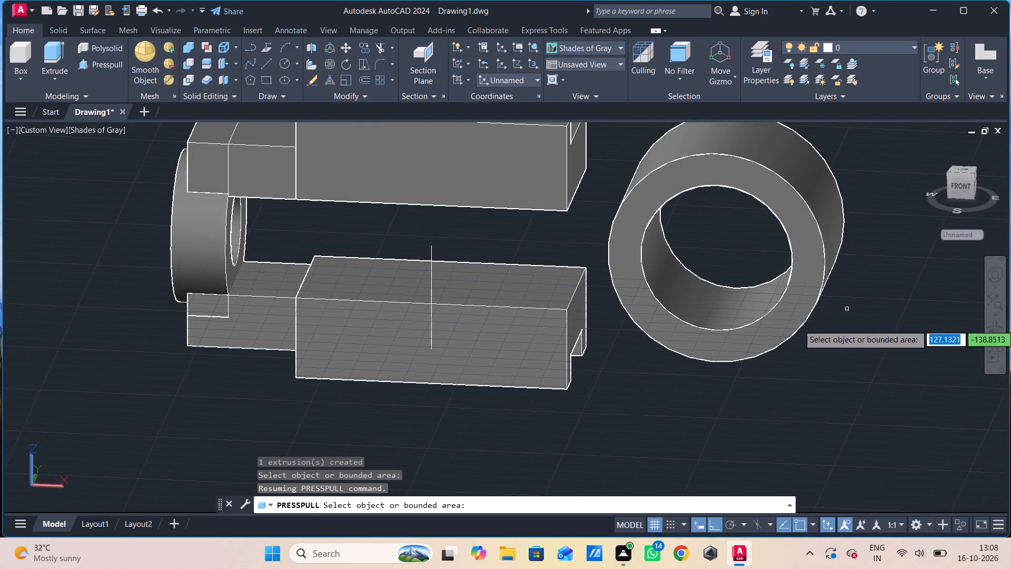
key(Escape)
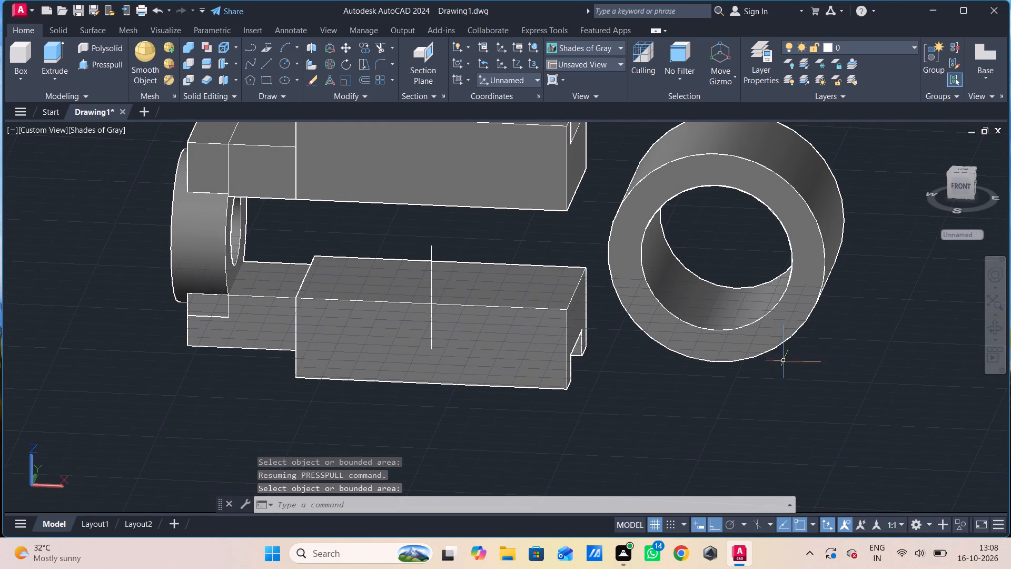
click(786, 305)
key(m)
key(space)
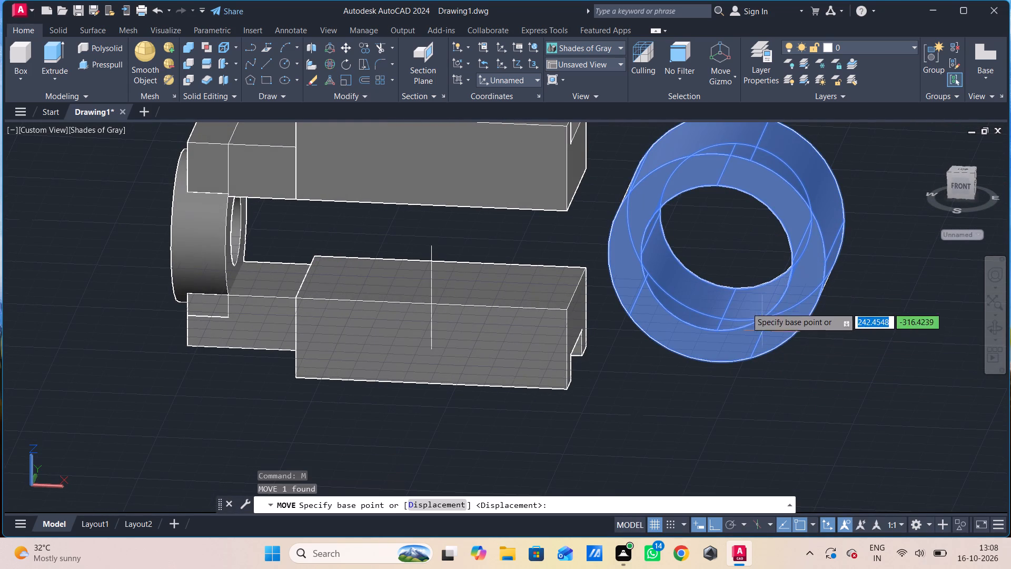
click(717, 263)
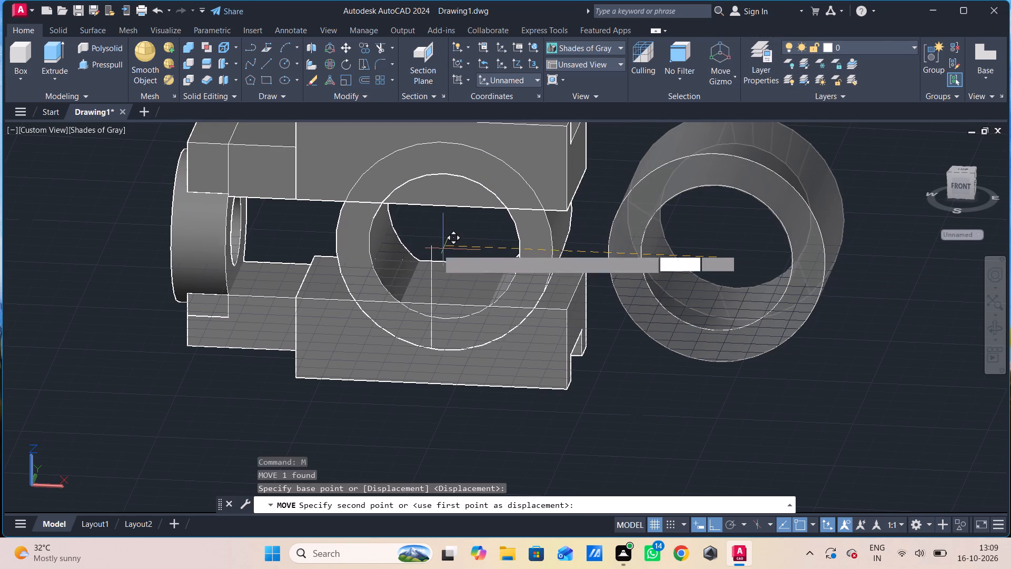
click(431, 249)
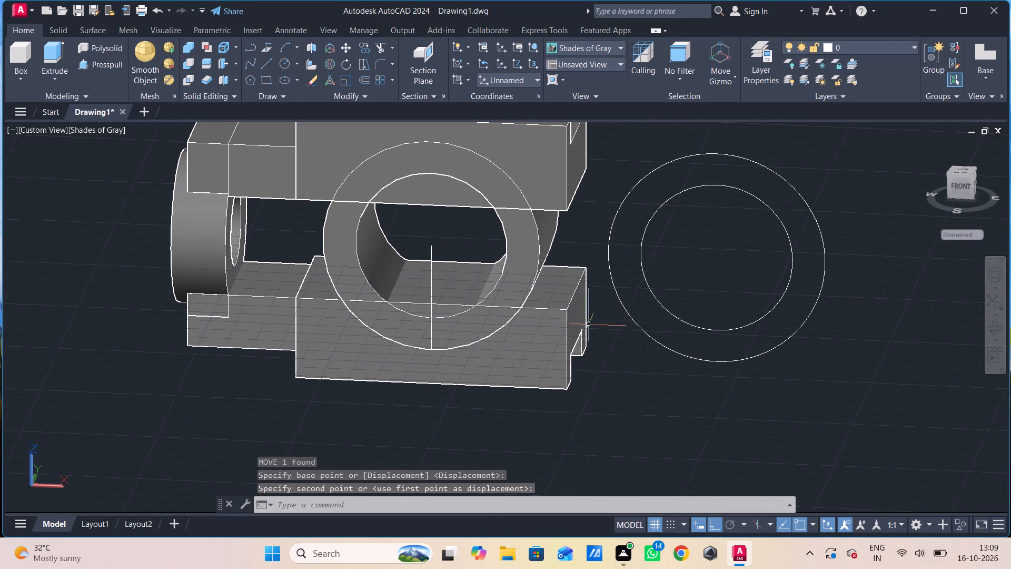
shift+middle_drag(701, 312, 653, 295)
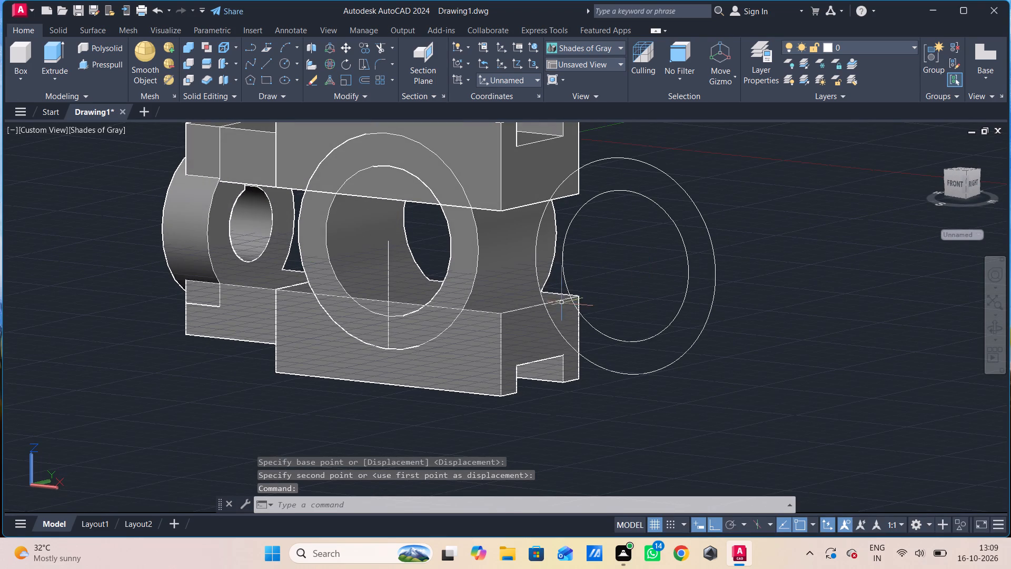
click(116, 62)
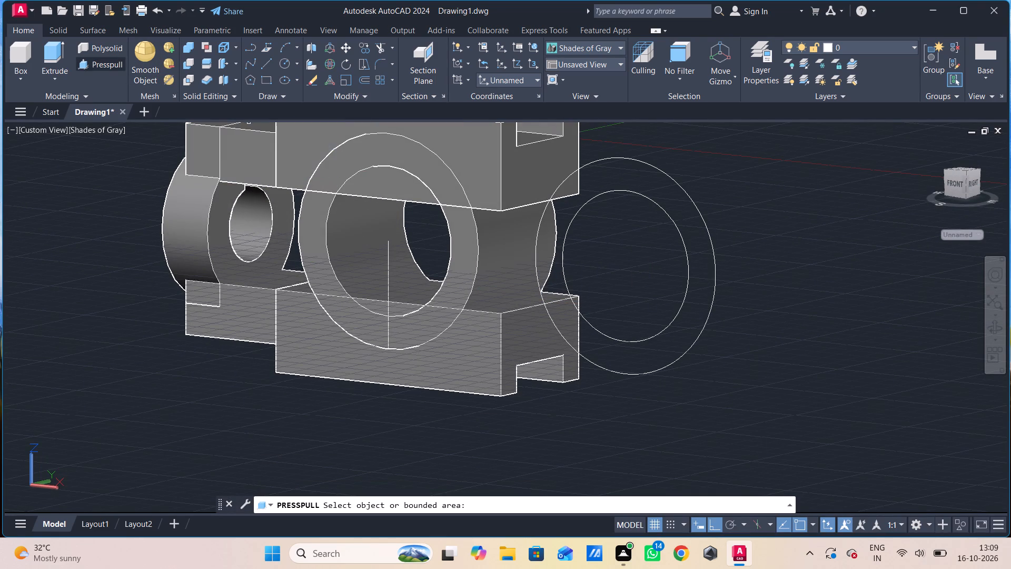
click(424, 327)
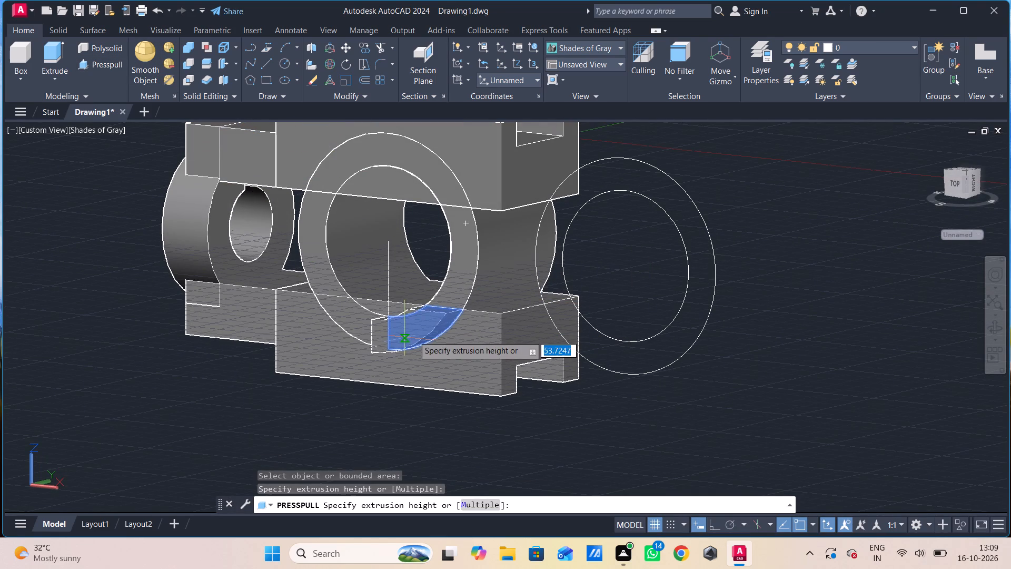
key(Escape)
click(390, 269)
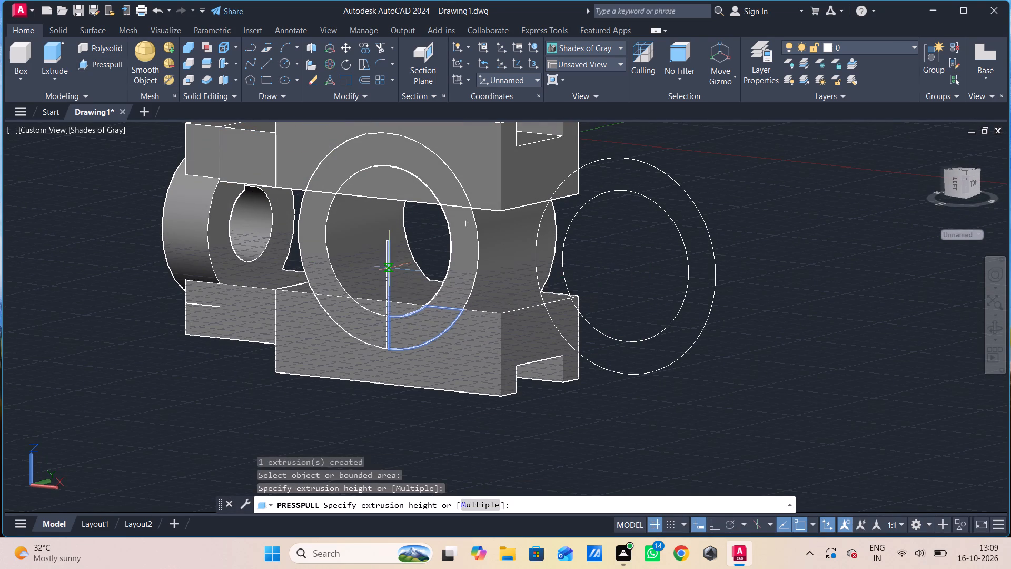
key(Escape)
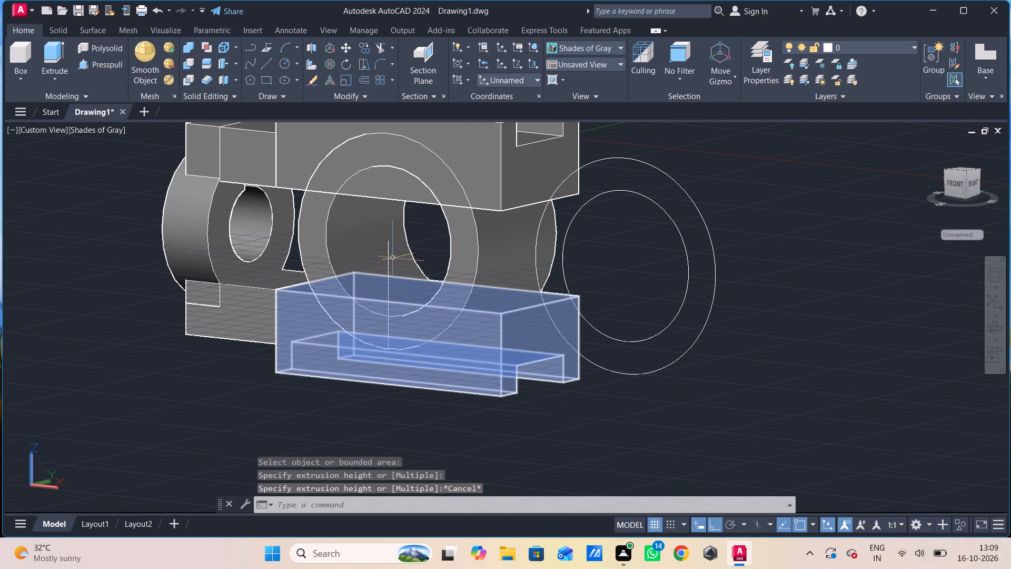
Delete the vertical guide line on the front of the lower block.
click(388, 252)
key(Delete)
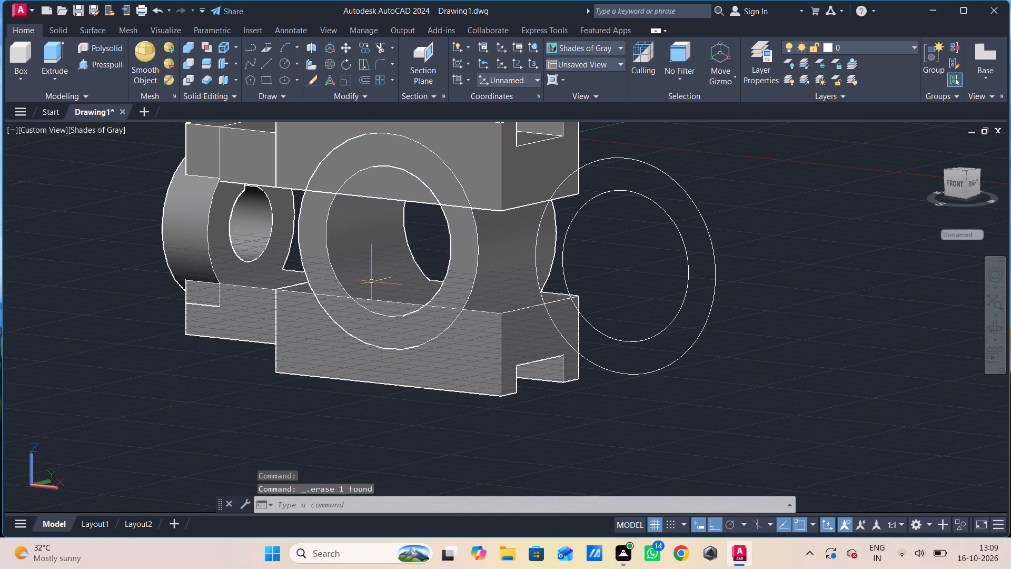
Press-pull the outer circle left beside the blocks by 5 into a thin solid disc.
click(112, 65)
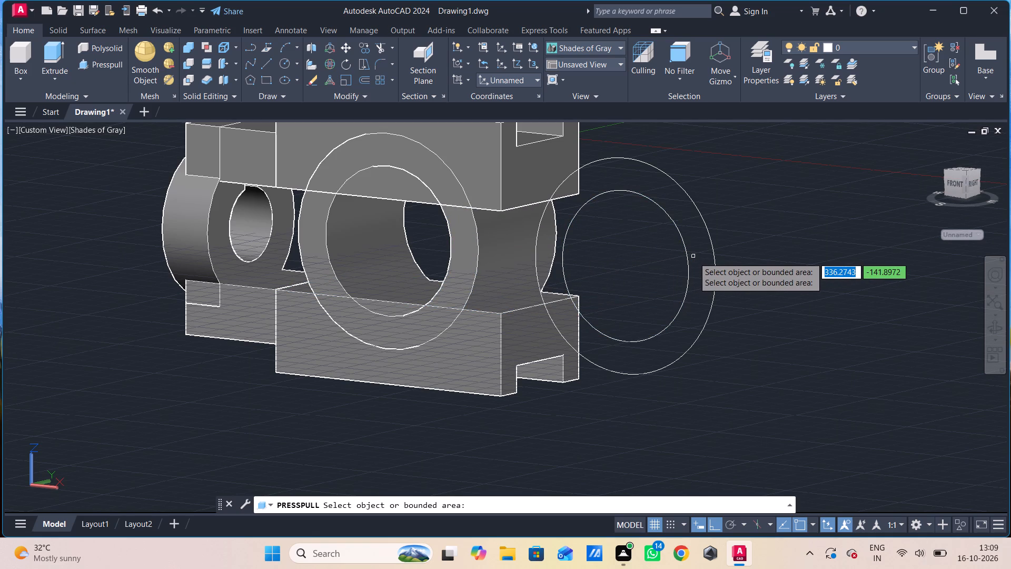
click(695, 256)
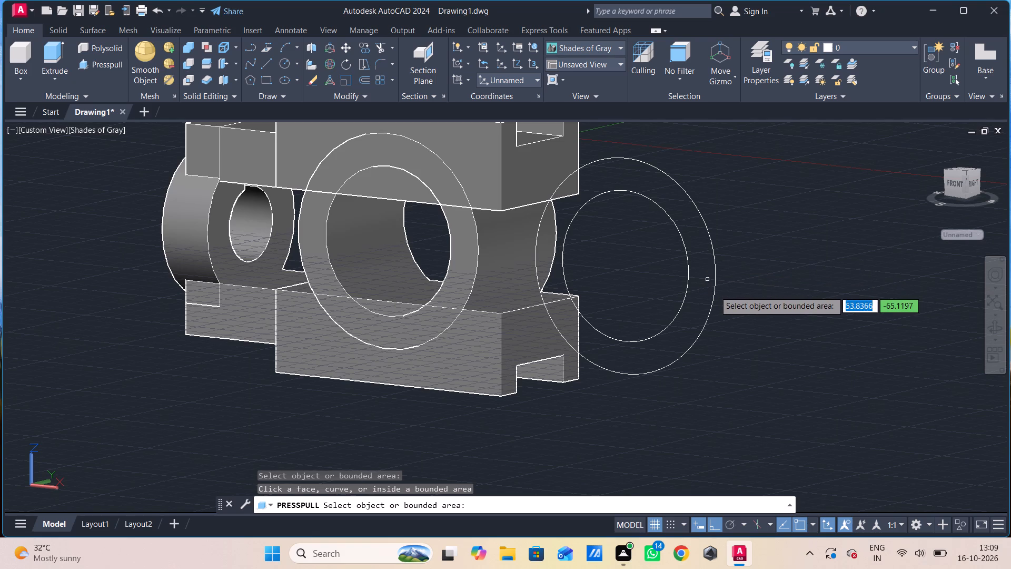
shift+middle_drag(715, 291, 691, 297)
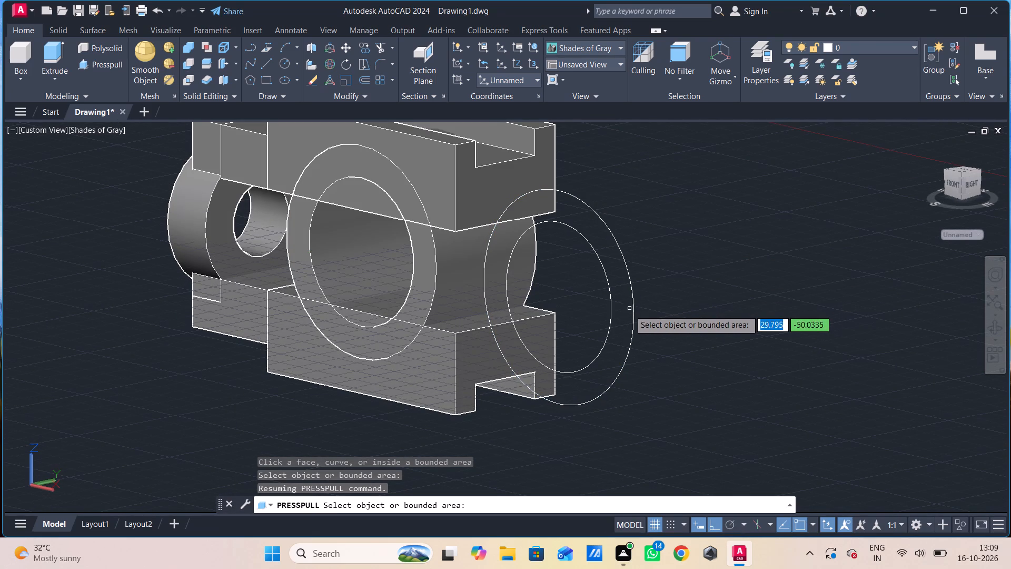
click(632, 309)
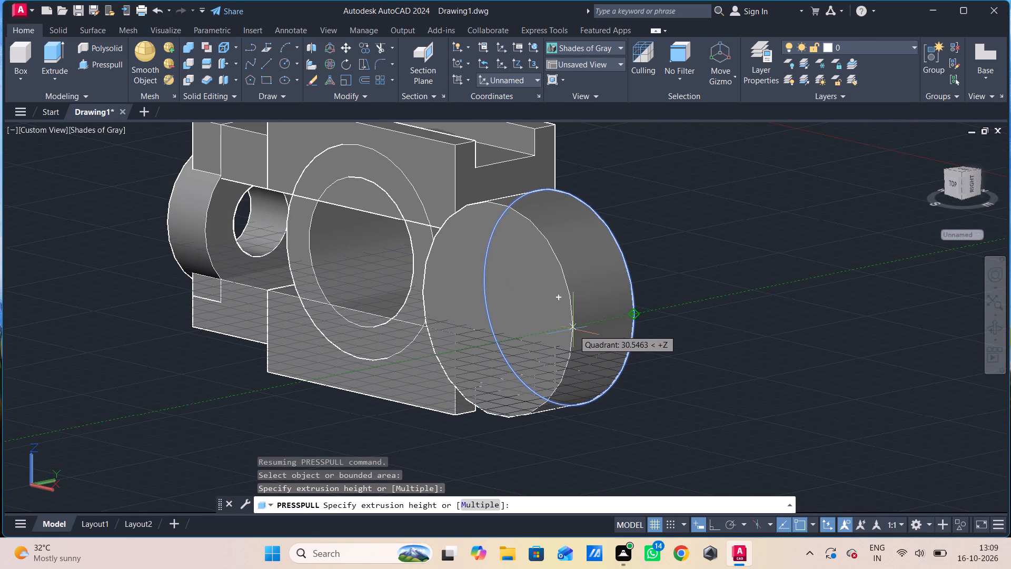
key(5)
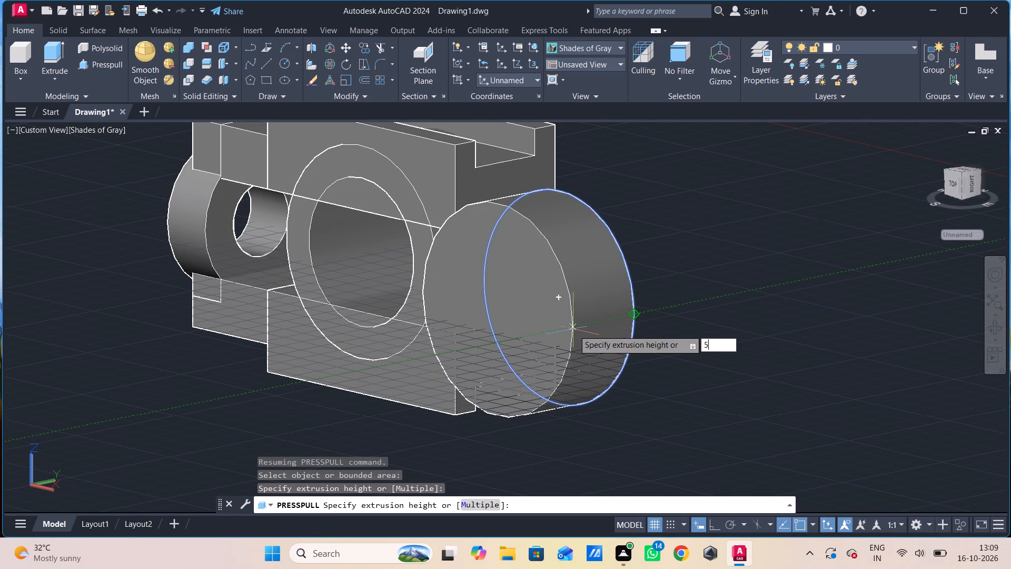
key(Return)
key(Escape)
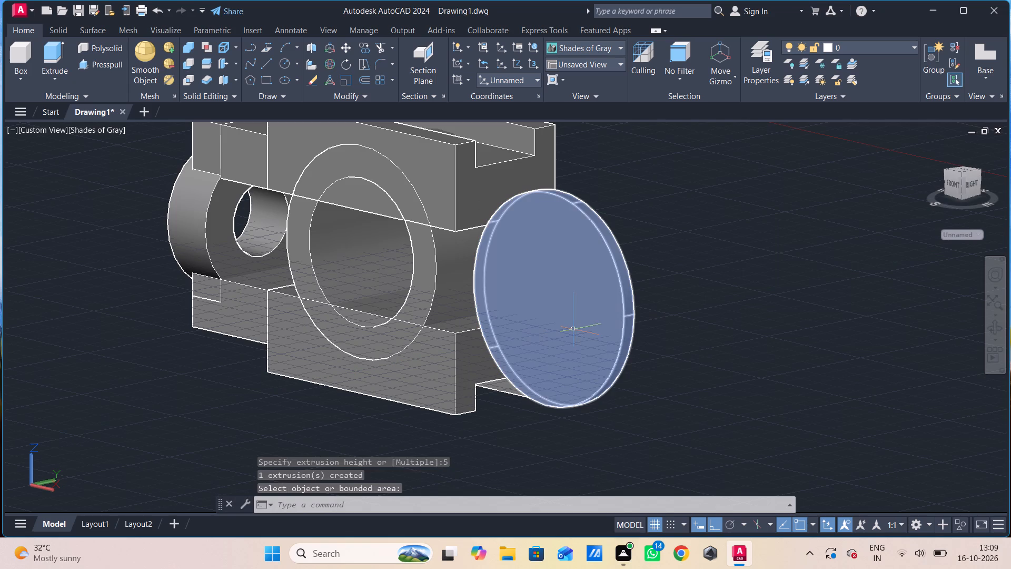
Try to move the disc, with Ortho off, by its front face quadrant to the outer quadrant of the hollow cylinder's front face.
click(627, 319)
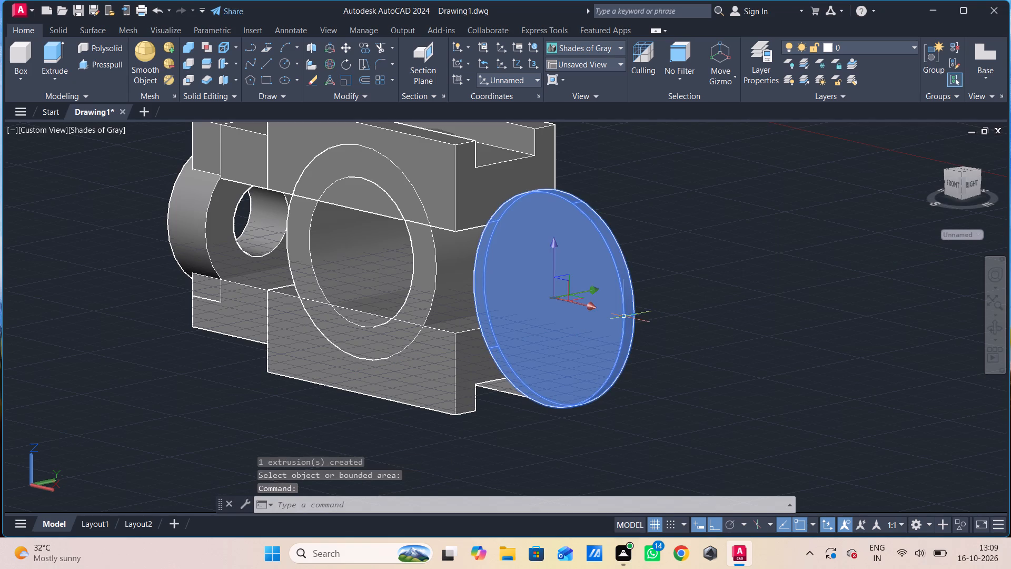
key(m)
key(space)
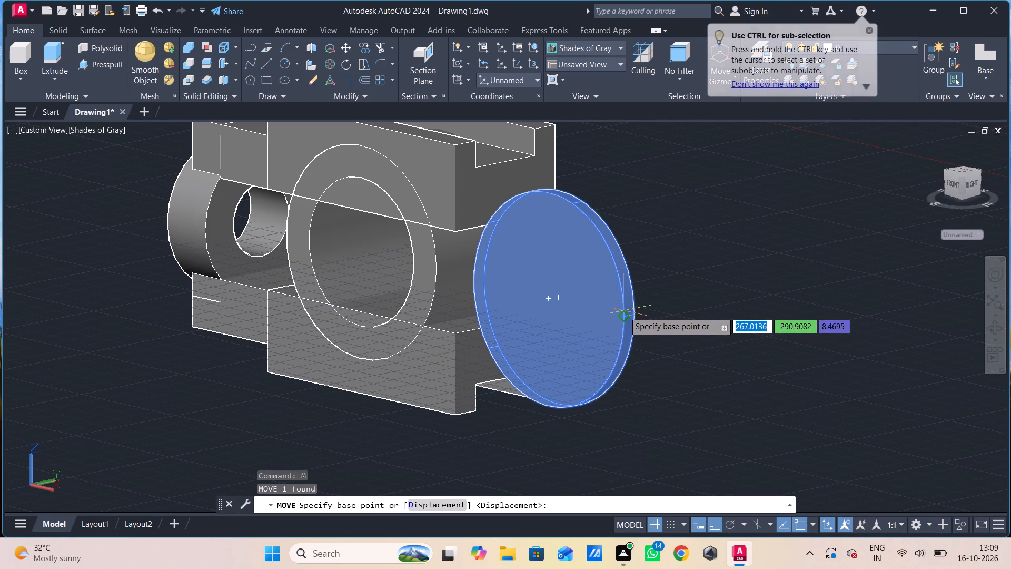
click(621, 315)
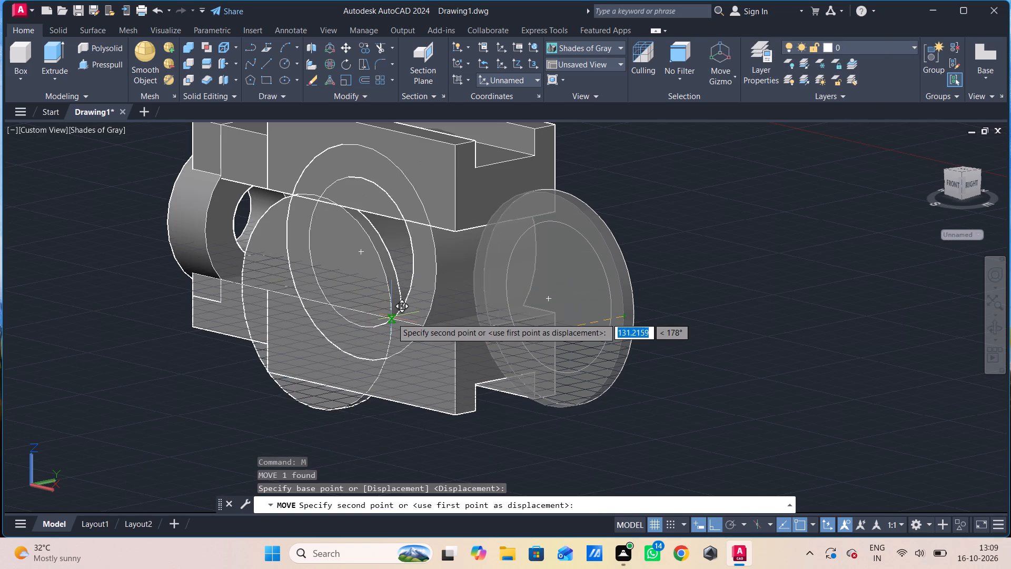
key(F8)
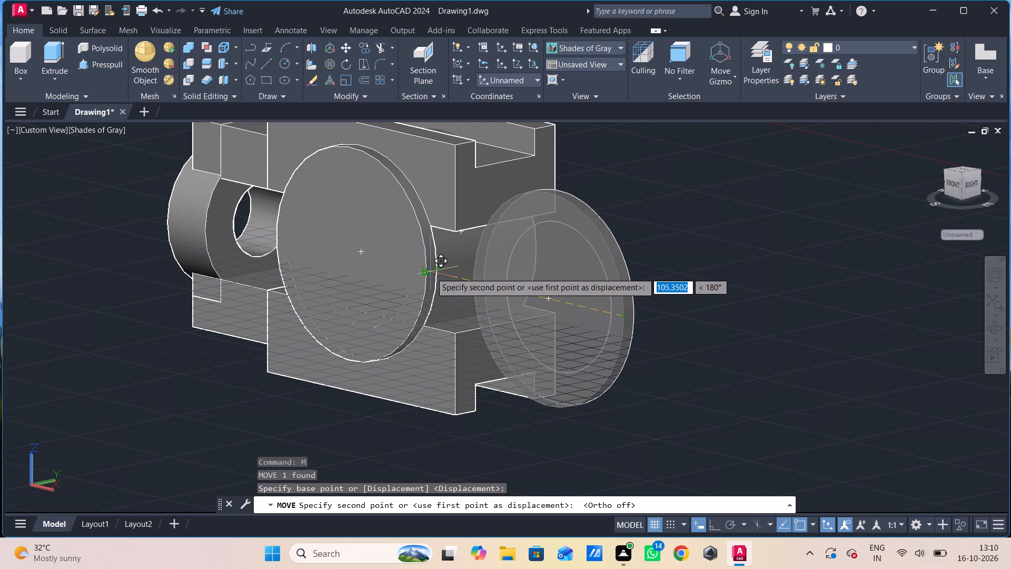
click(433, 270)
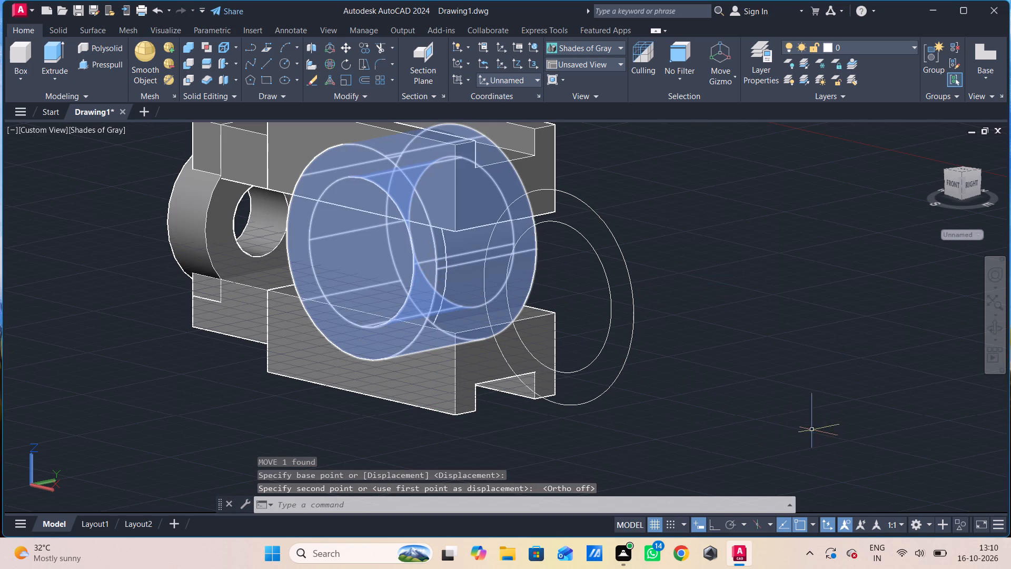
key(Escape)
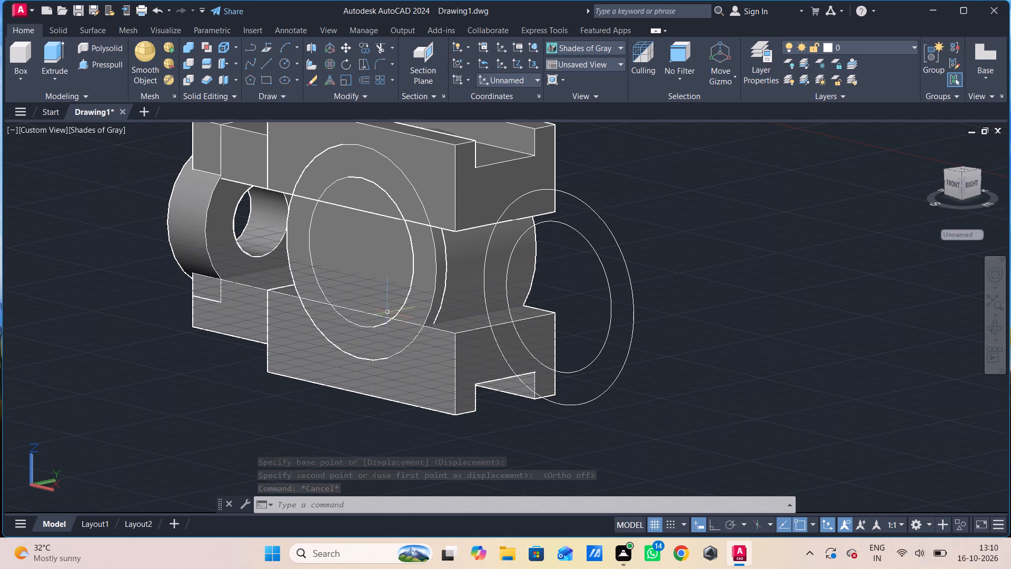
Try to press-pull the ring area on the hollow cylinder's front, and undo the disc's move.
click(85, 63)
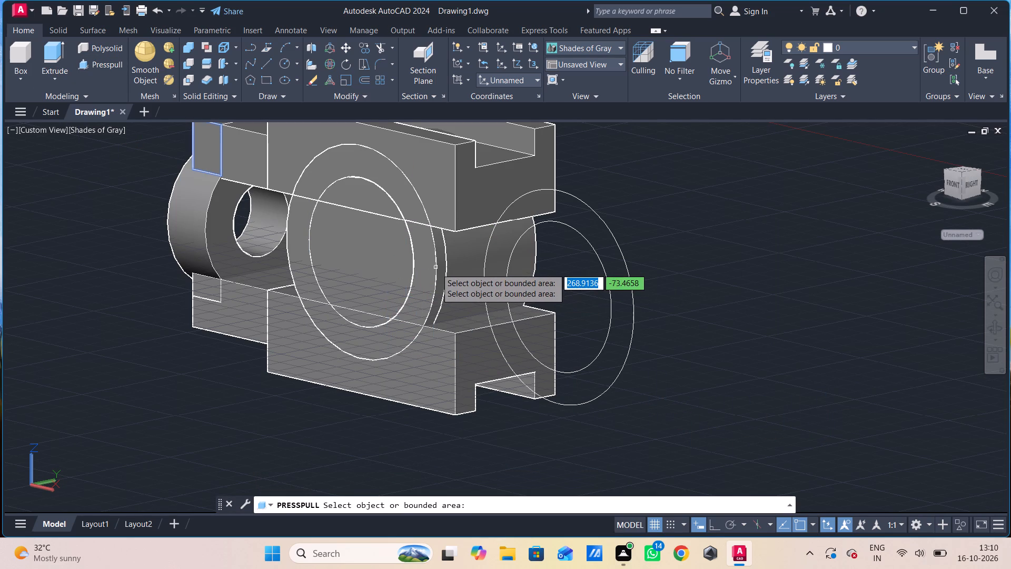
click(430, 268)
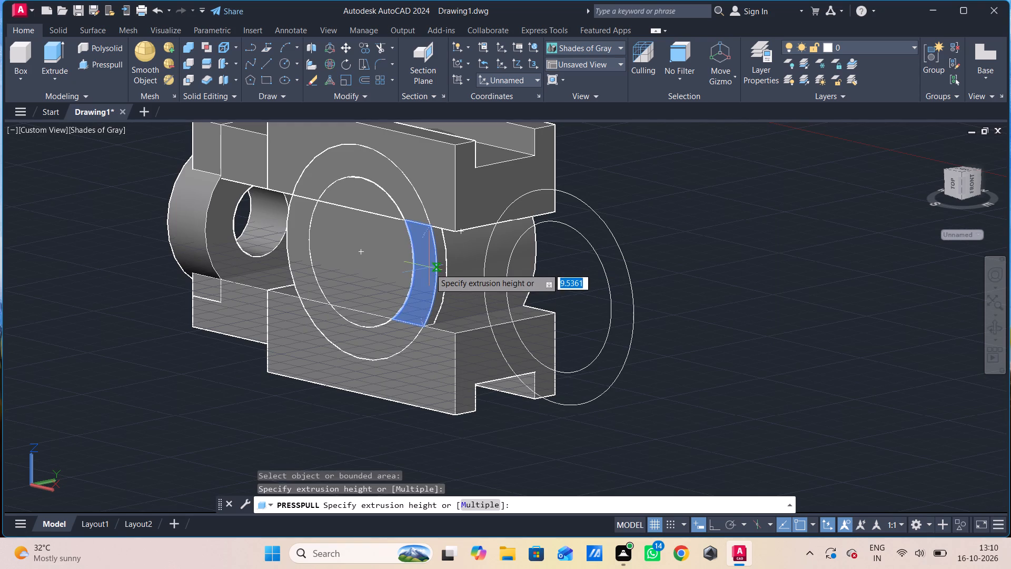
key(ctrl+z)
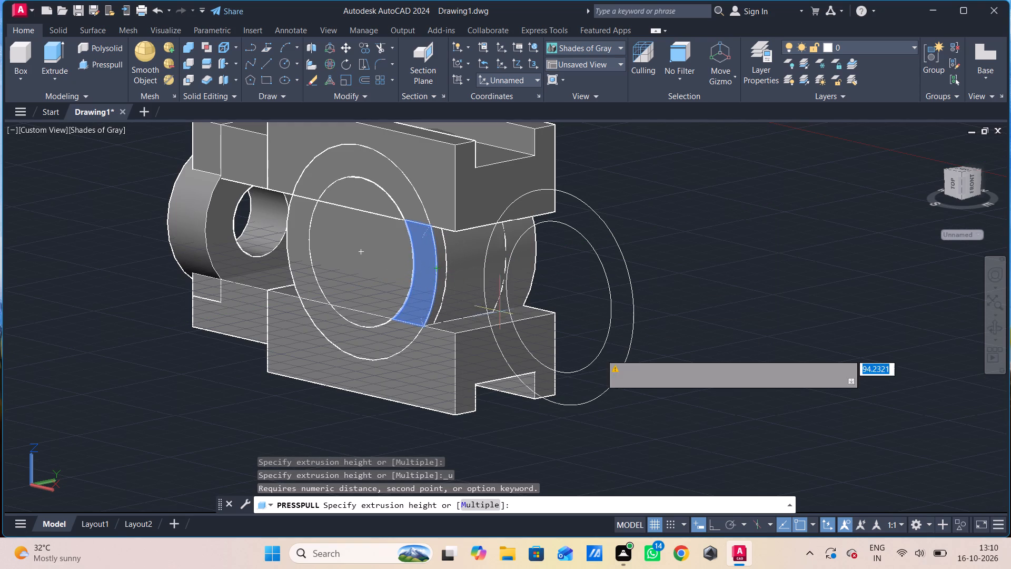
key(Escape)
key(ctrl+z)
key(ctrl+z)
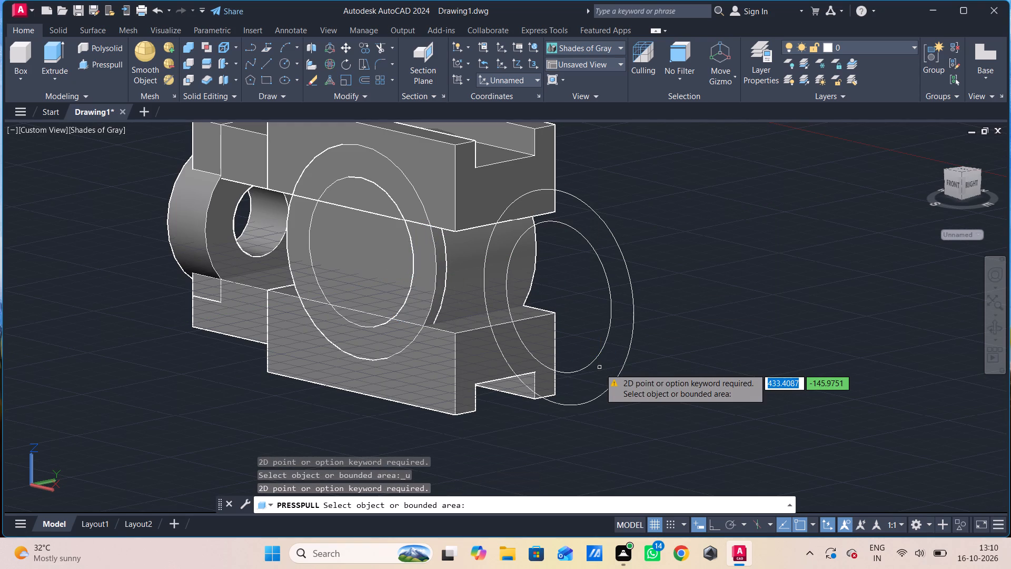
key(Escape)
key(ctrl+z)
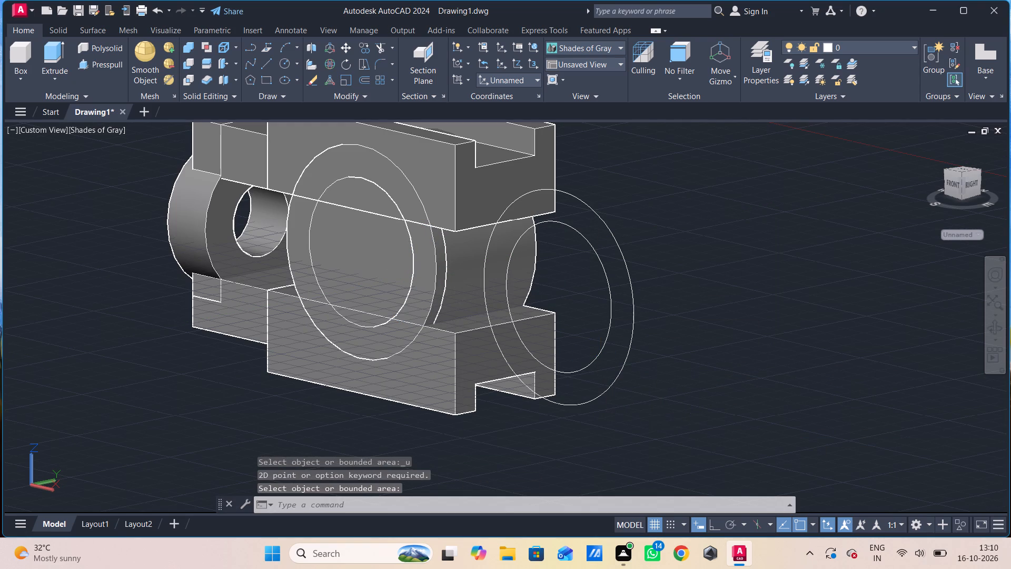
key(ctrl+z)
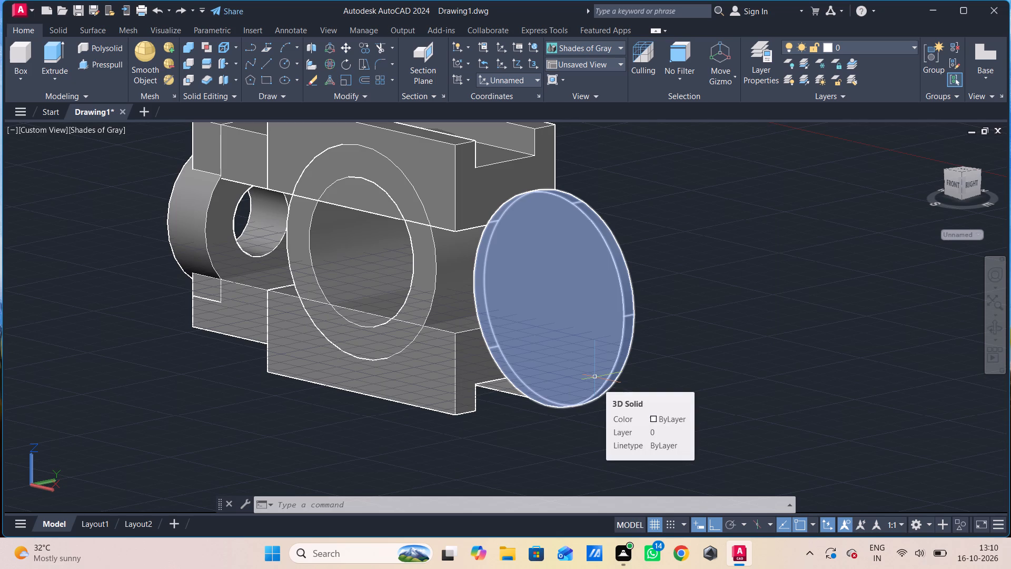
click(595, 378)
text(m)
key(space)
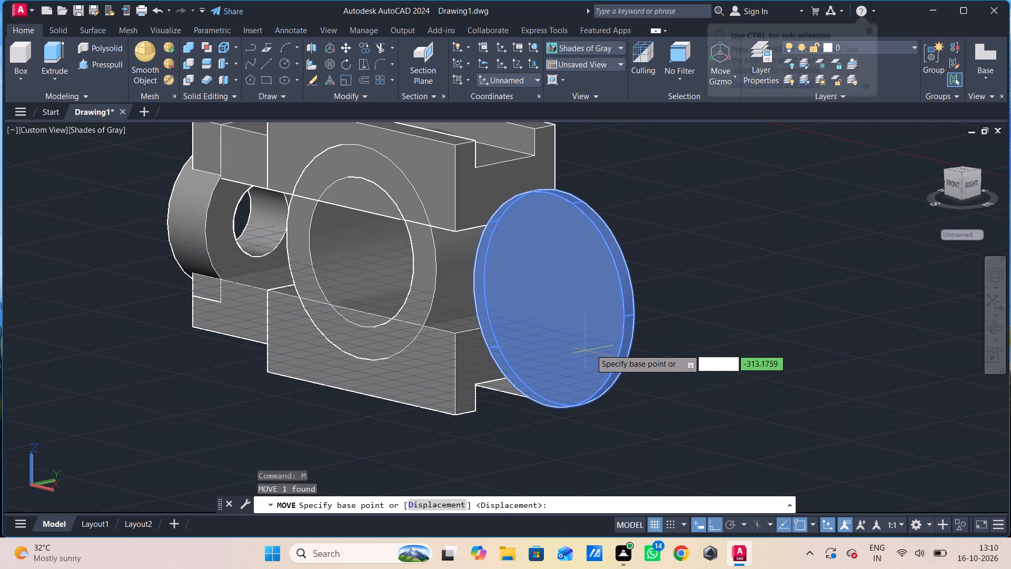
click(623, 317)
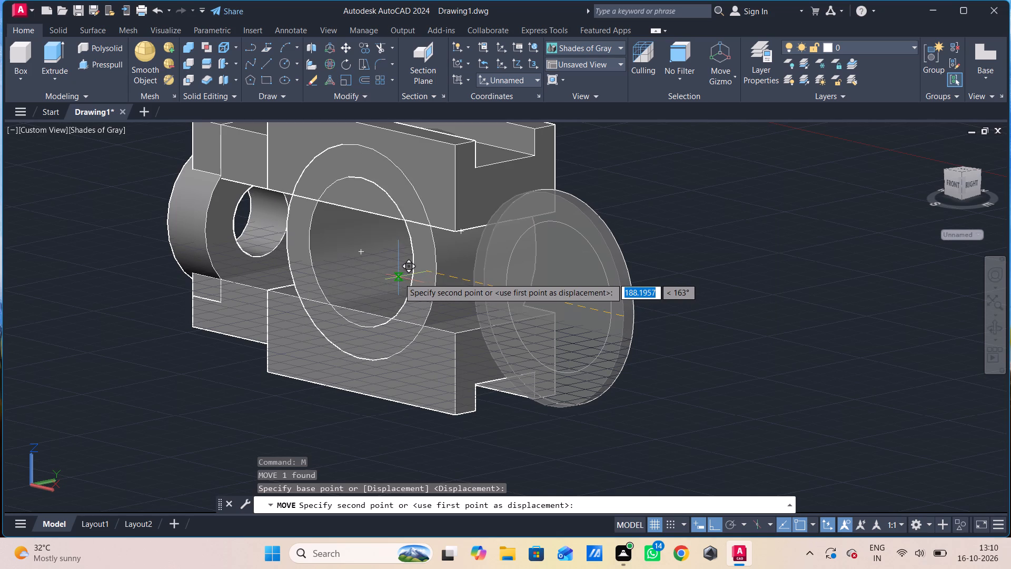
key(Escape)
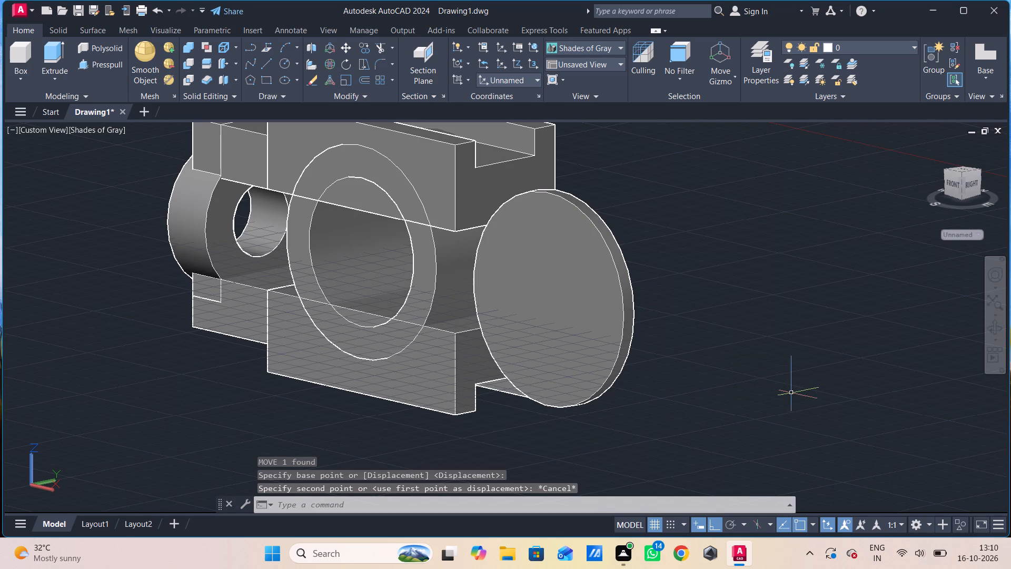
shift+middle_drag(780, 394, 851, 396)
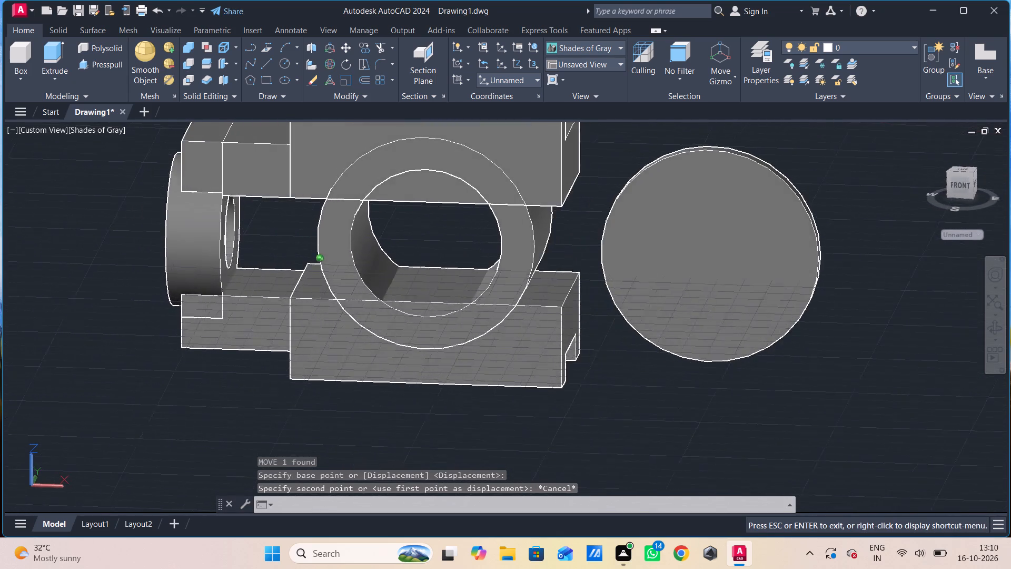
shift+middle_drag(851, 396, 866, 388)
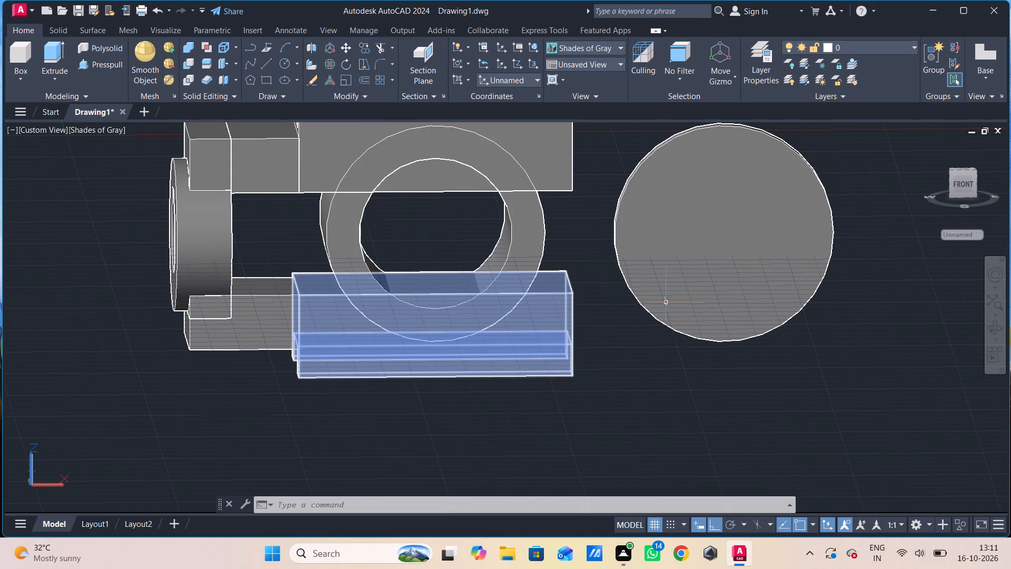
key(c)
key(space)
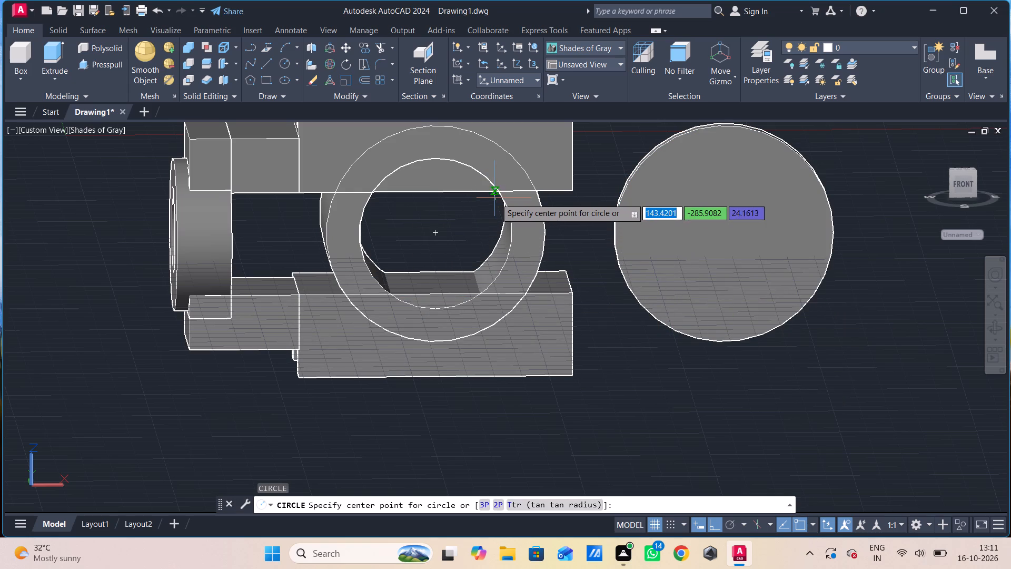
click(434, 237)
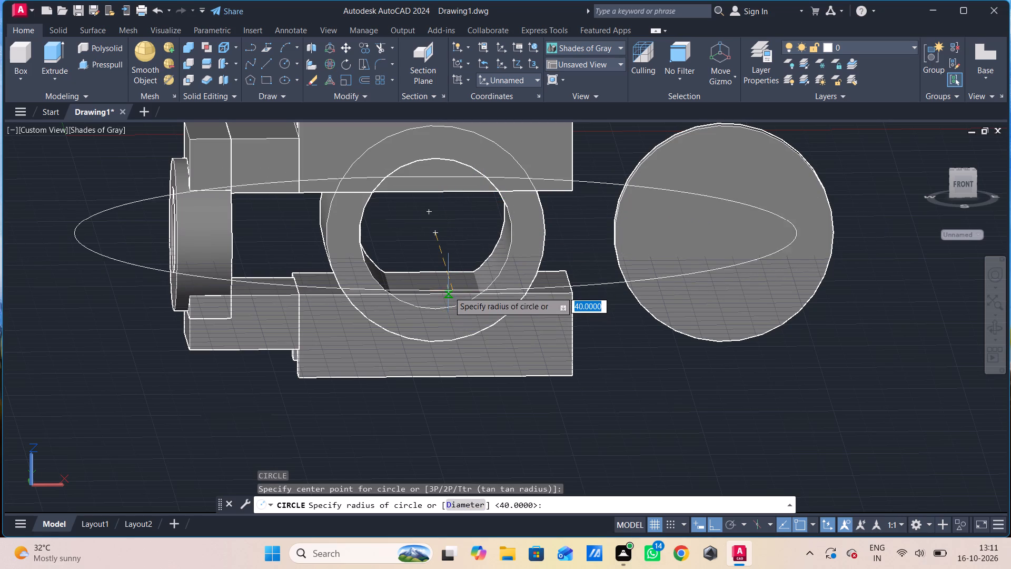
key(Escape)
In the Front view, draw a circle of radius 40 centred on the hollow cylinder.
scroll(442, 282, down, 1)
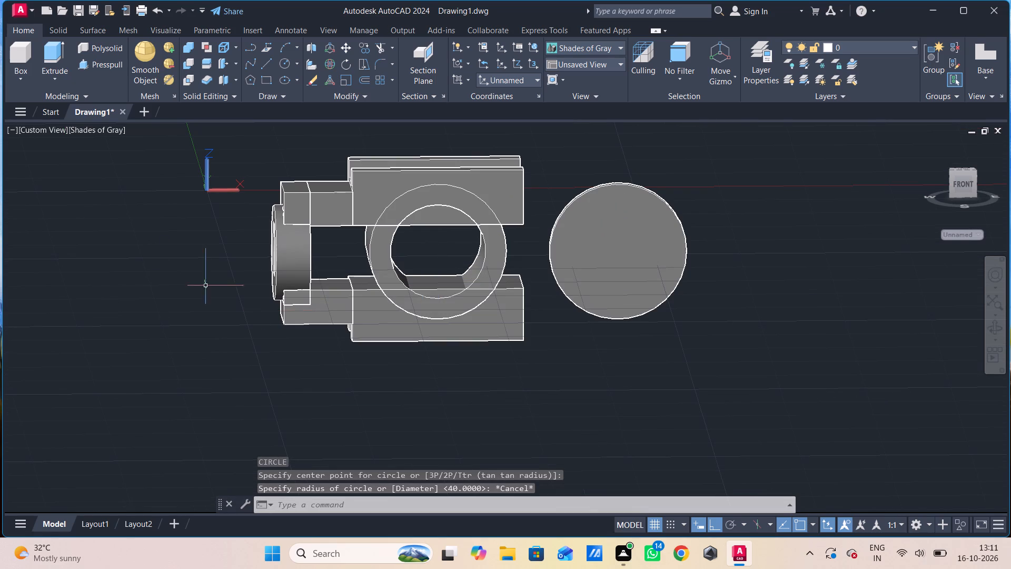
click(46, 129)
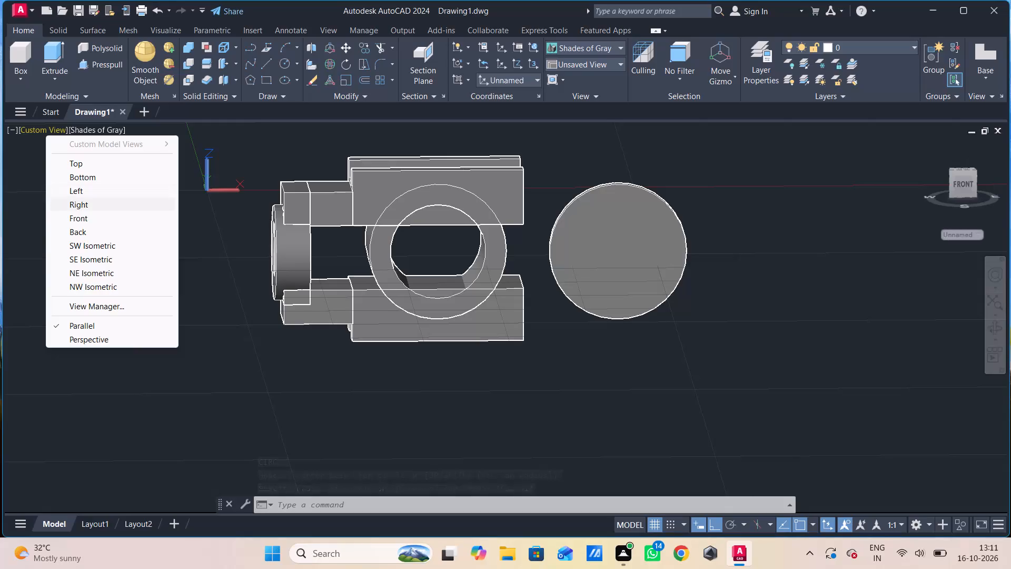
click(79, 215)
key(c)
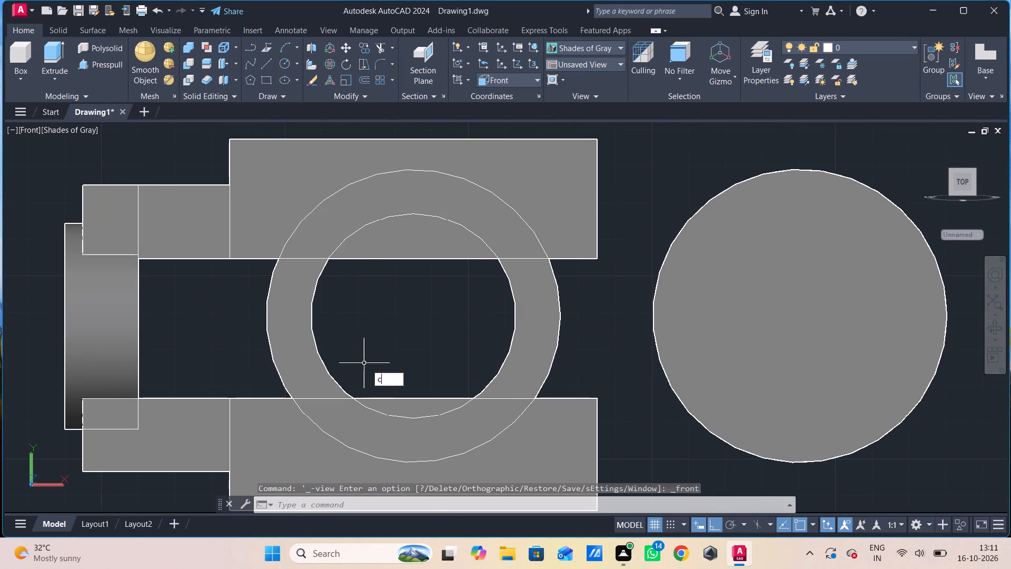
key(space)
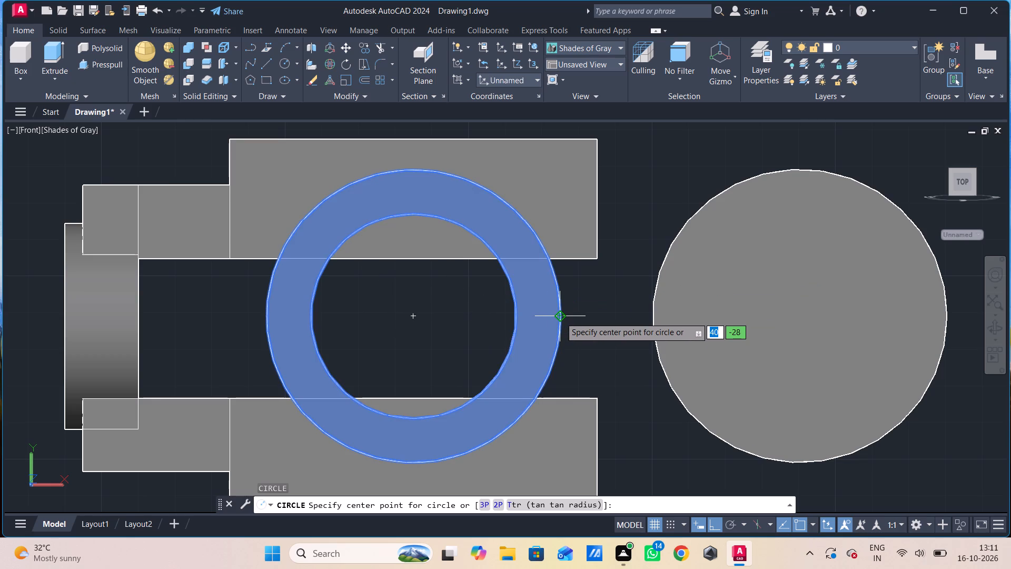
click(415, 318)
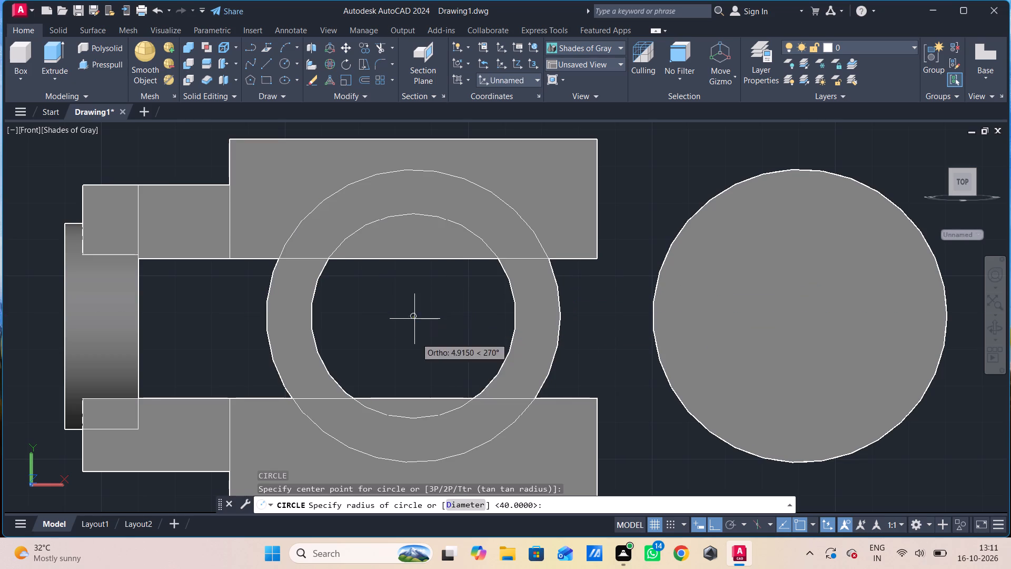
text(40)
key(Return)
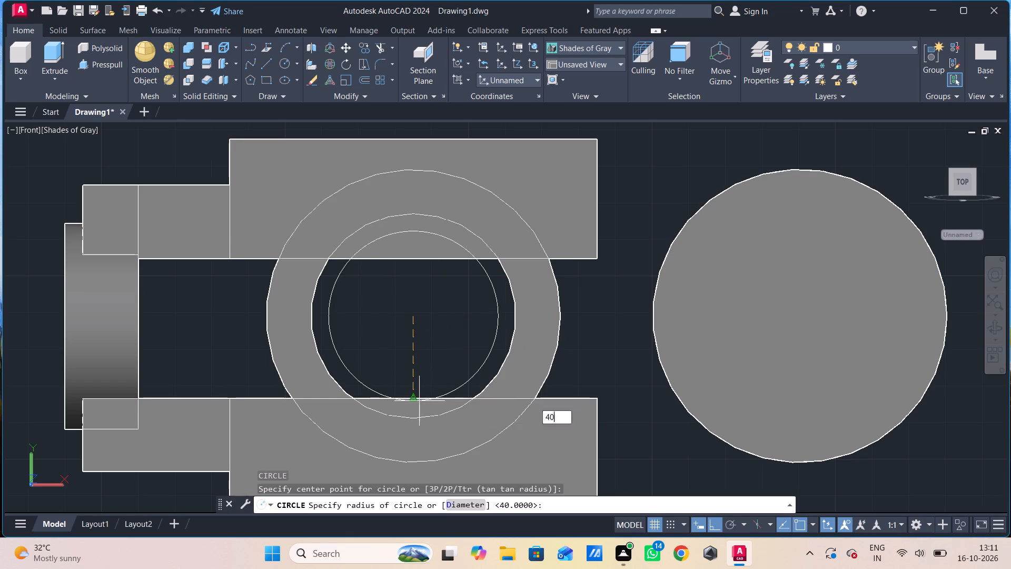
key(Escape)
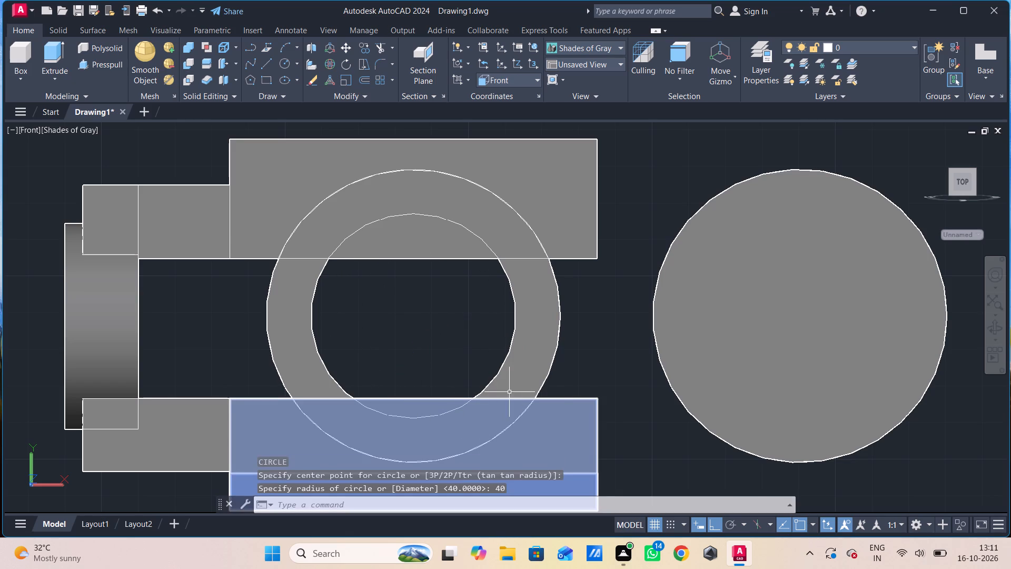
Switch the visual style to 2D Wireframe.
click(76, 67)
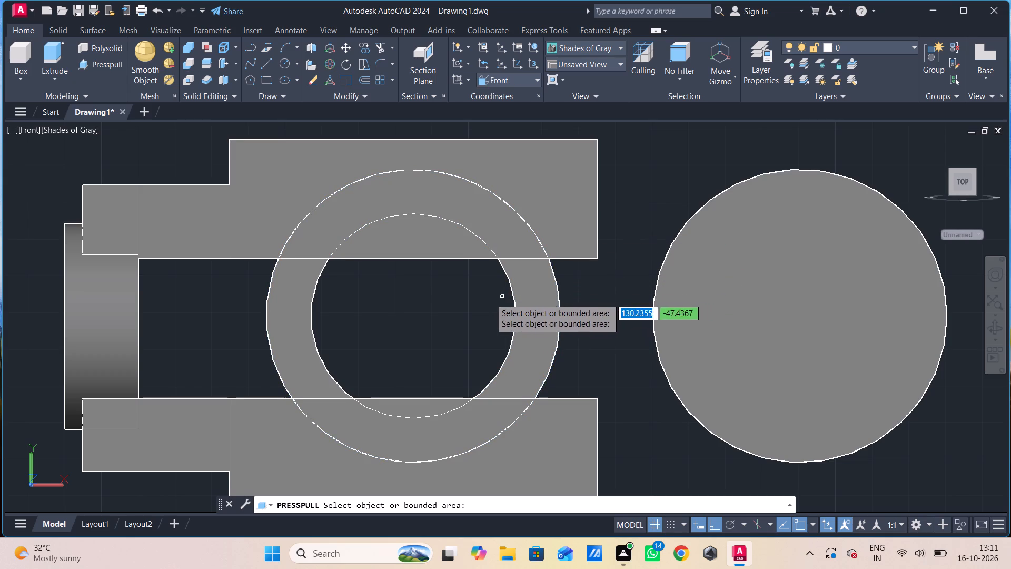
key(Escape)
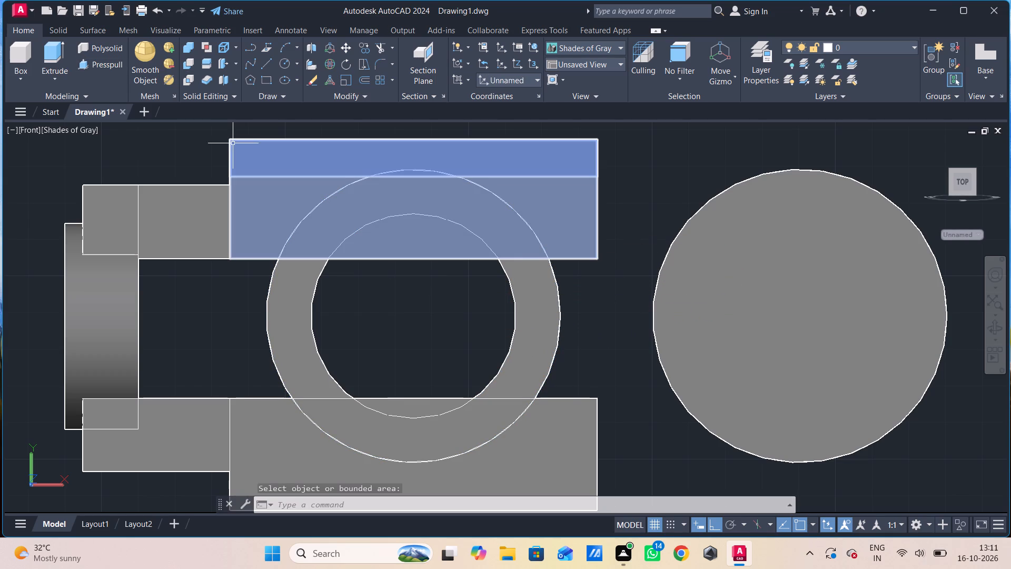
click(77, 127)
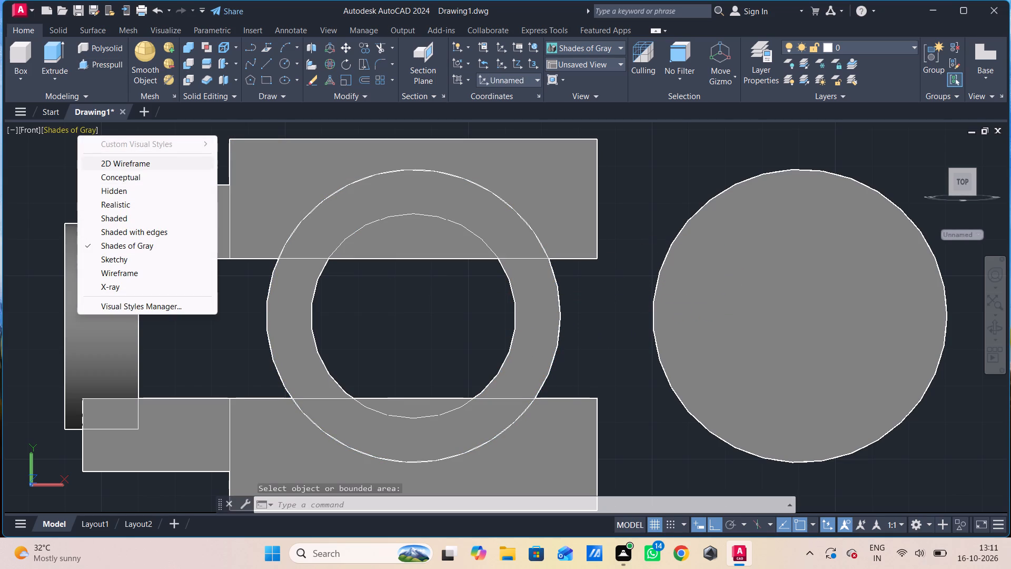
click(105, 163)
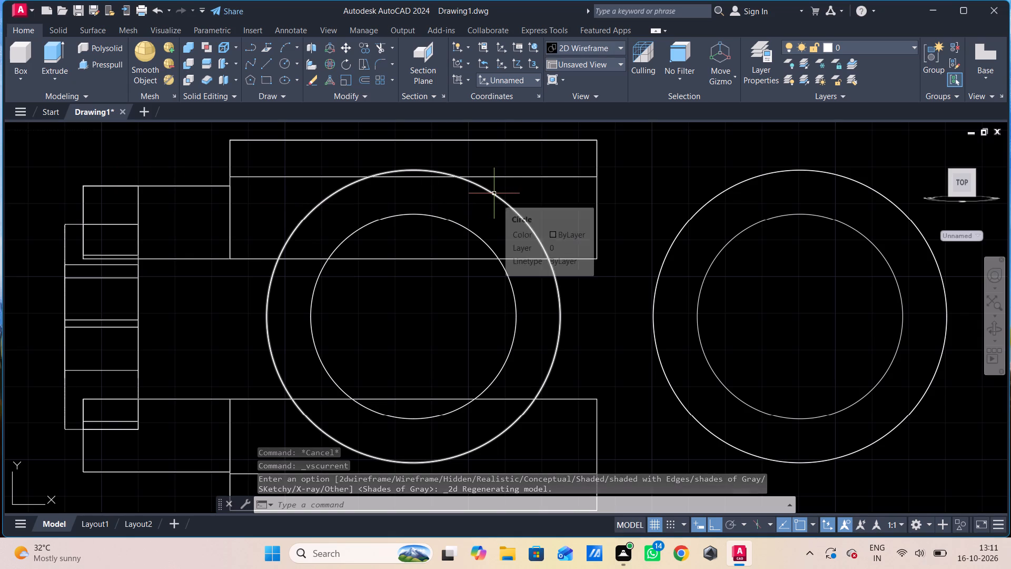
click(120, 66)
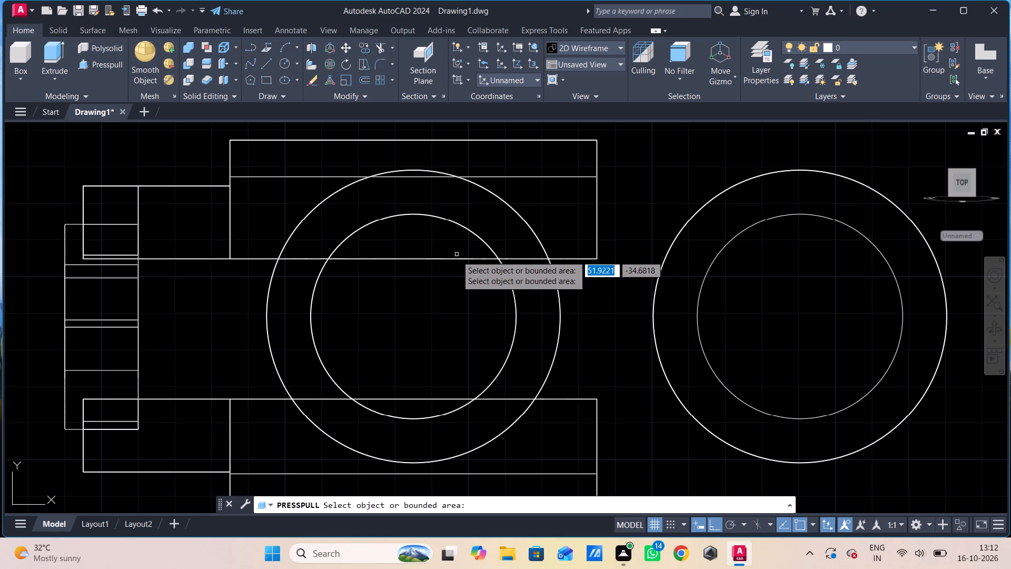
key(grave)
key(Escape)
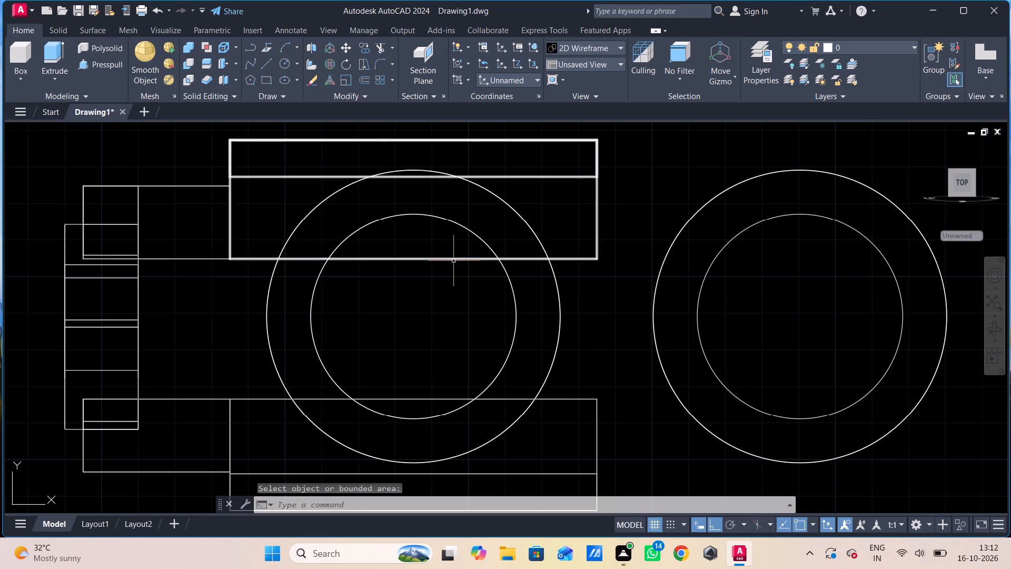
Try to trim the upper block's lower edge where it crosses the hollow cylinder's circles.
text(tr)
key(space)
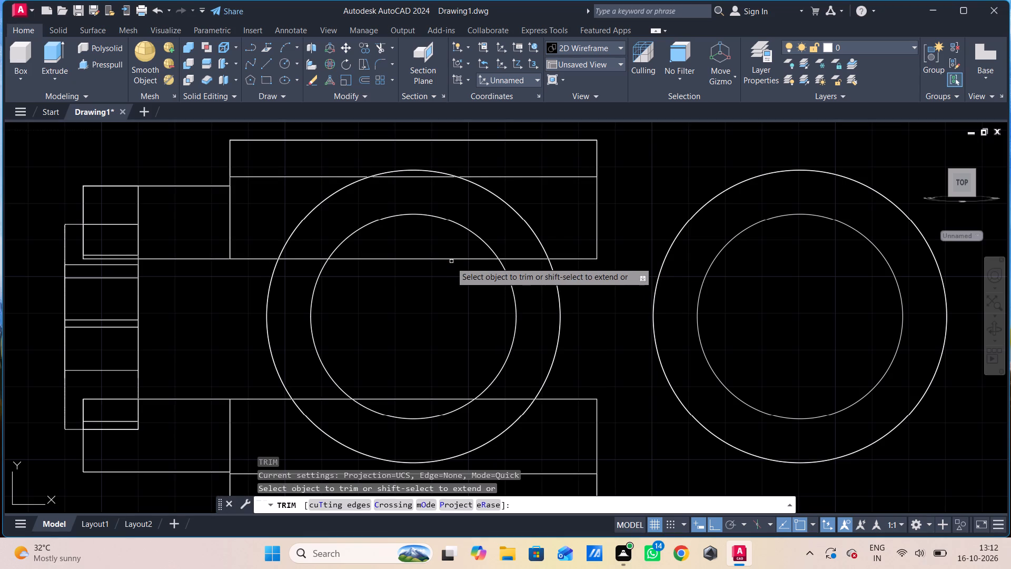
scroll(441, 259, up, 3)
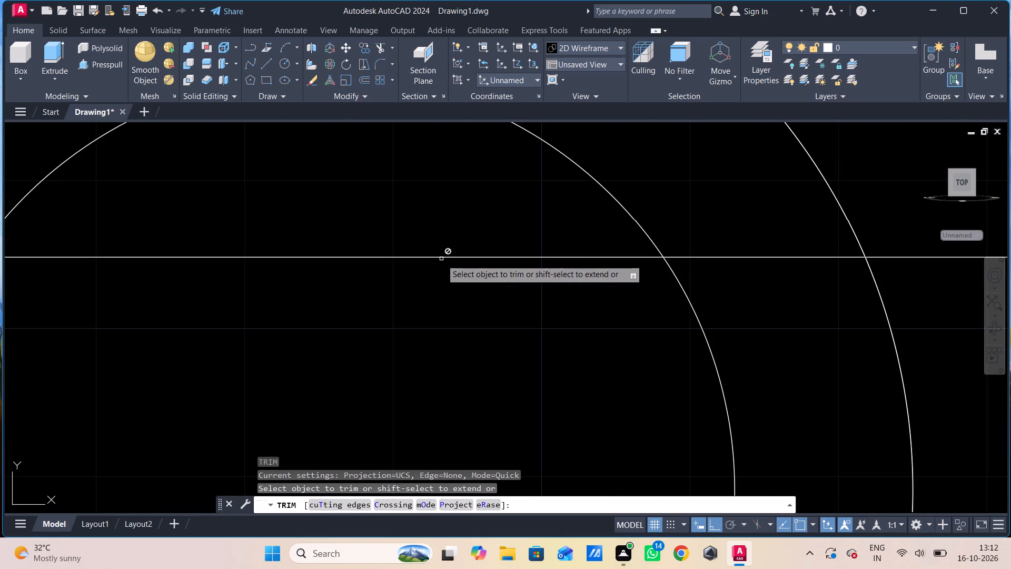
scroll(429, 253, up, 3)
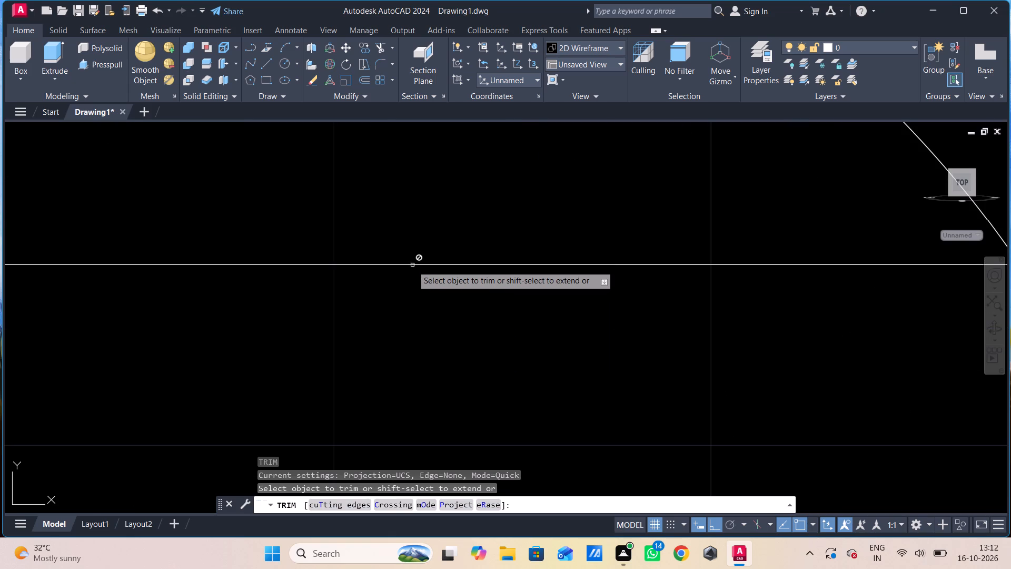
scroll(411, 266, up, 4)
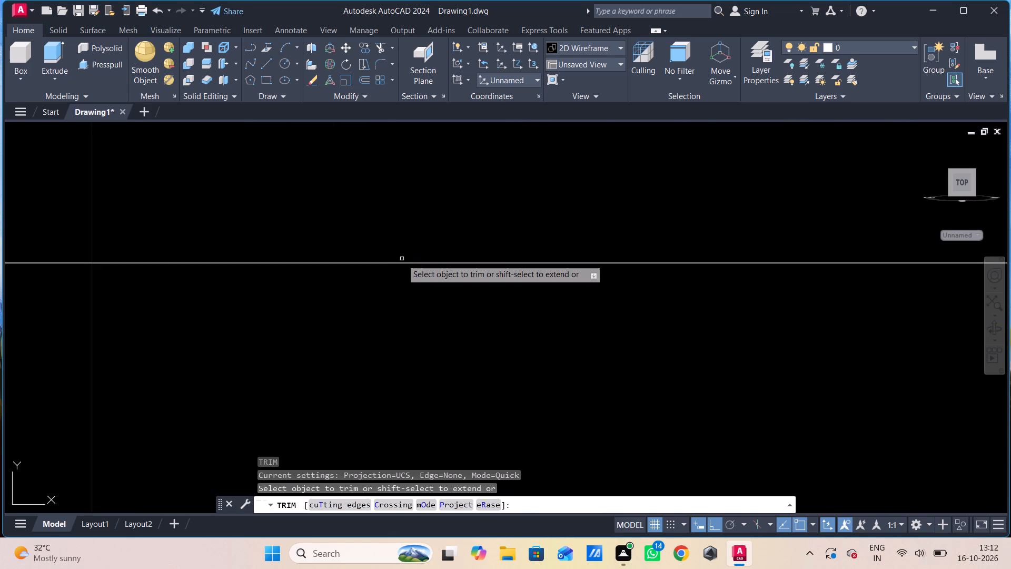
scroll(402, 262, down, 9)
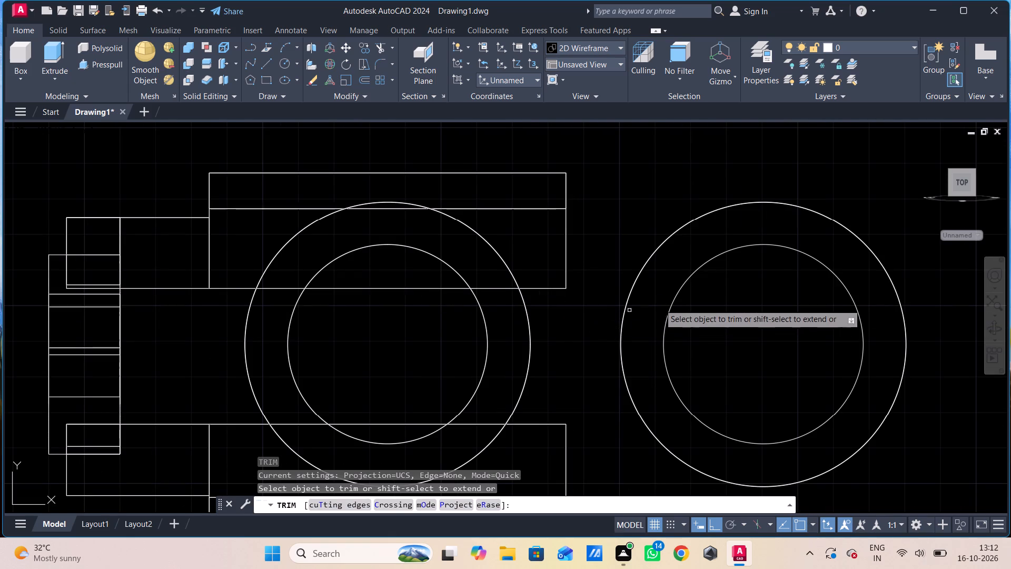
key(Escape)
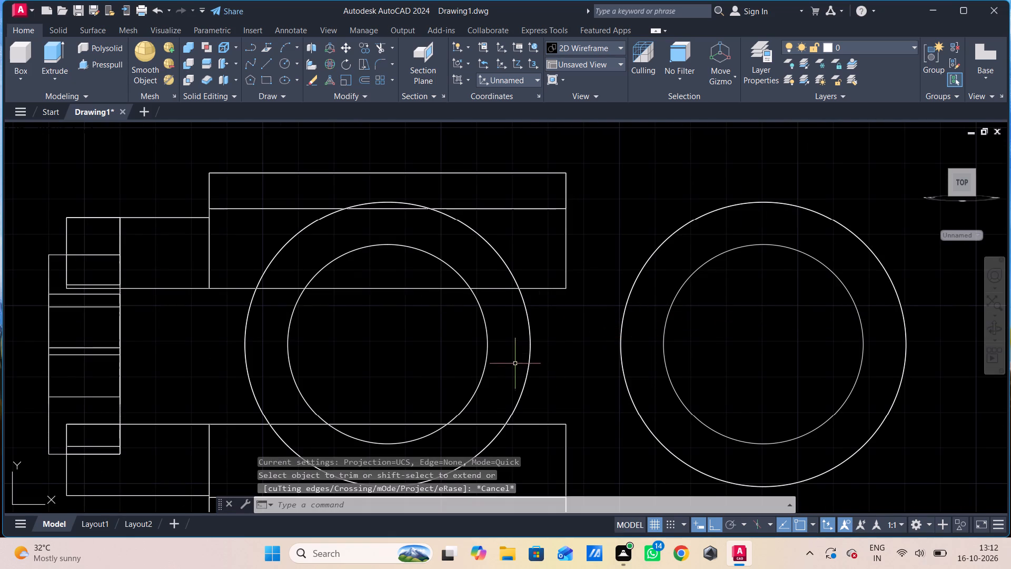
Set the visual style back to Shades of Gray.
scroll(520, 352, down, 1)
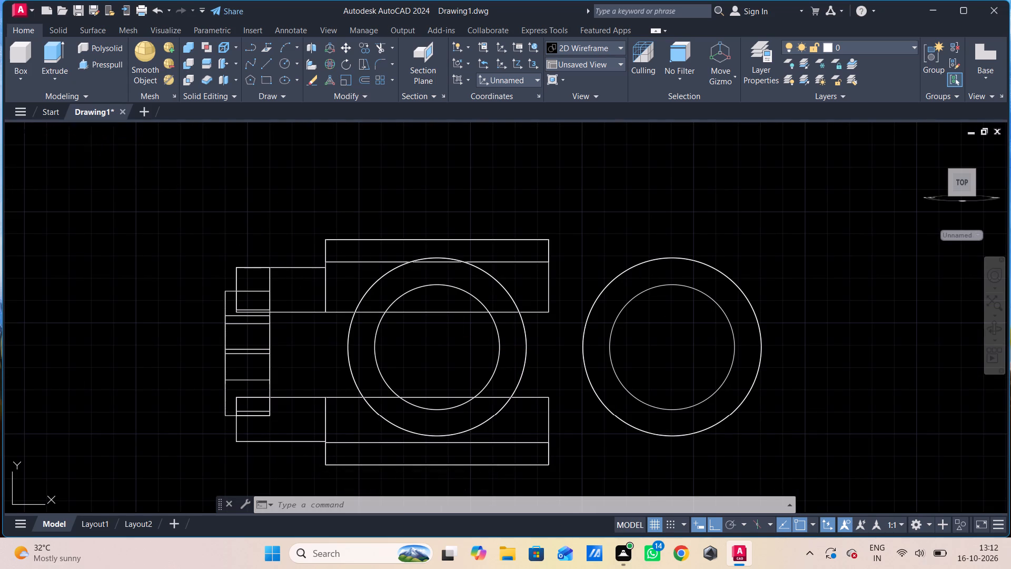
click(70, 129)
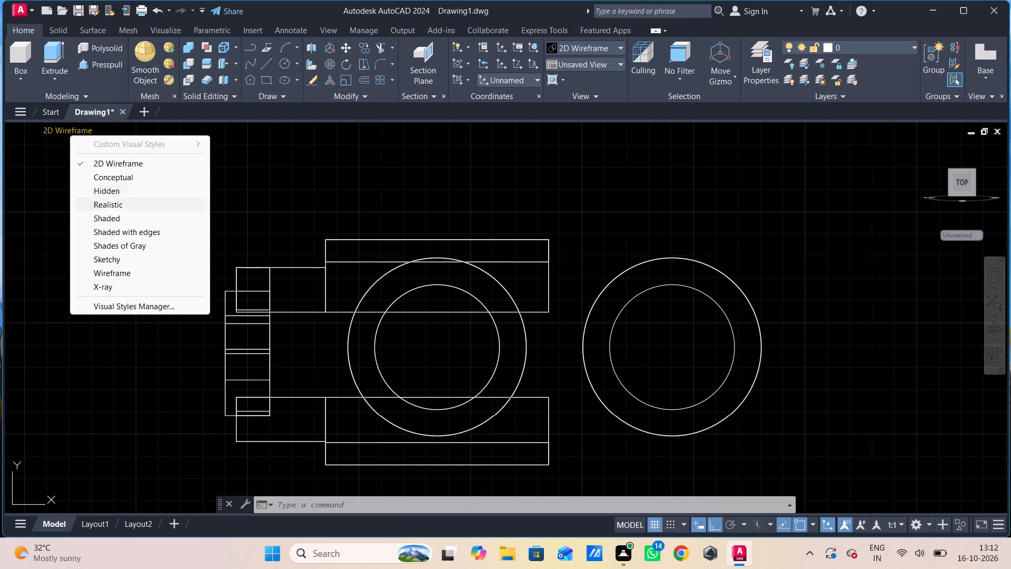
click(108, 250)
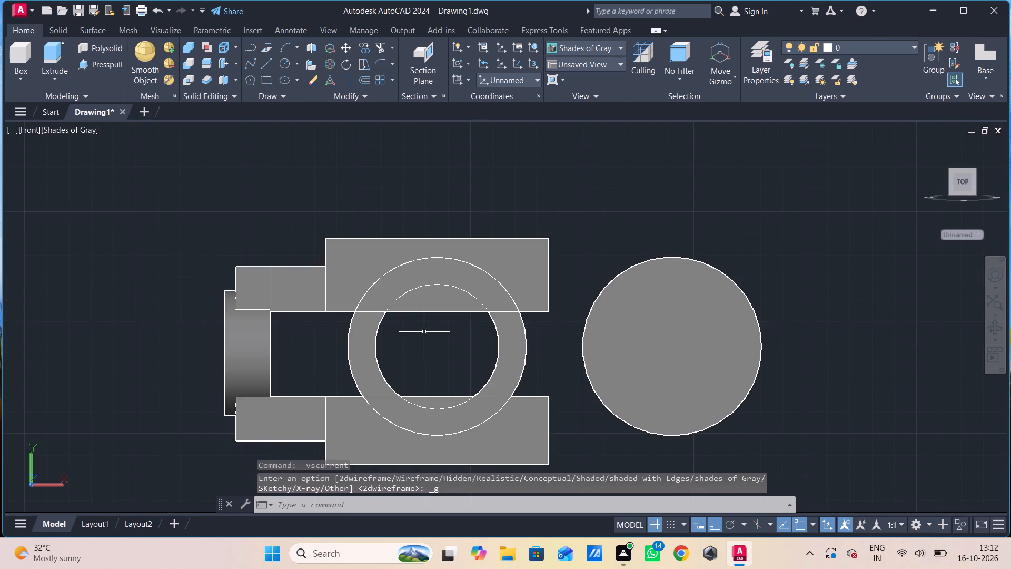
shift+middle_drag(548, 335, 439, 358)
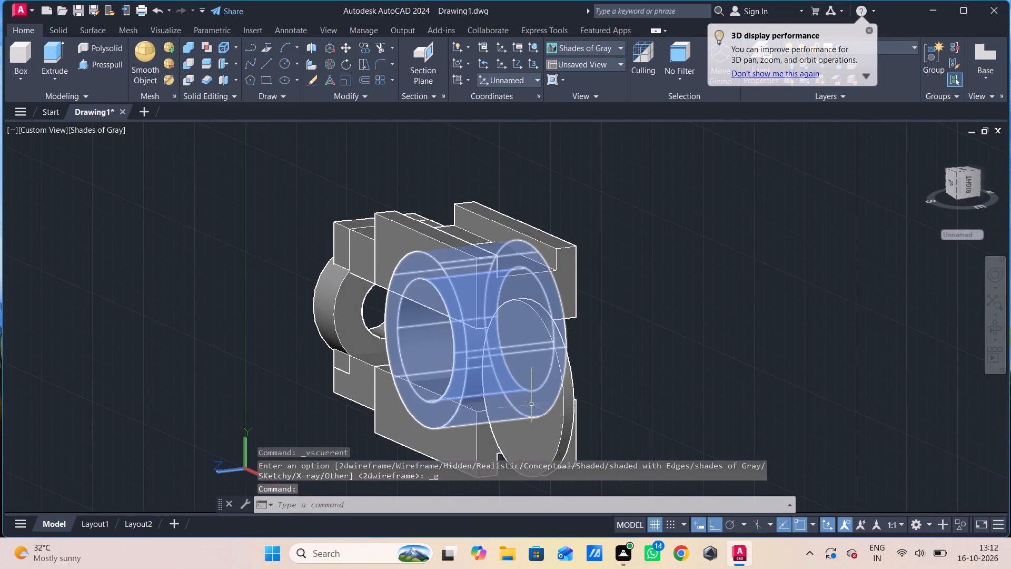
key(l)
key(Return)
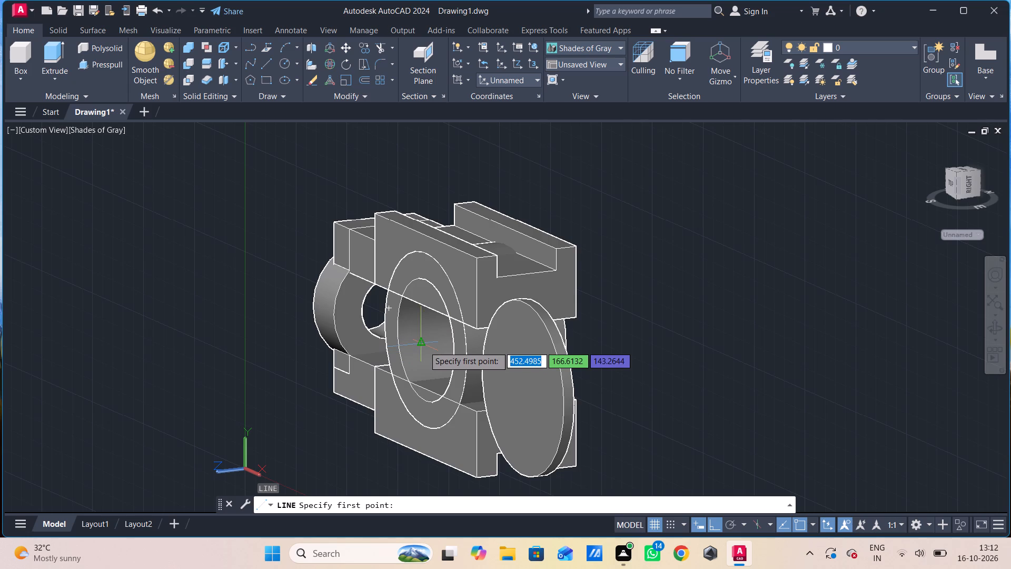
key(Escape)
Move the thin disc along the -Z direction with Ortho on, away from the two circles beside the blocks.
click(536, 382)
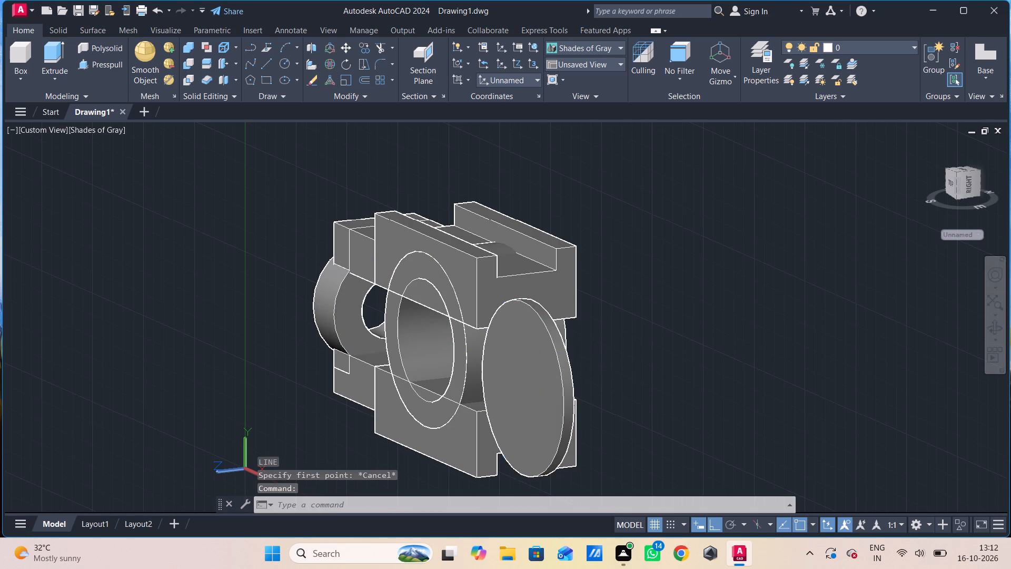
key(m)
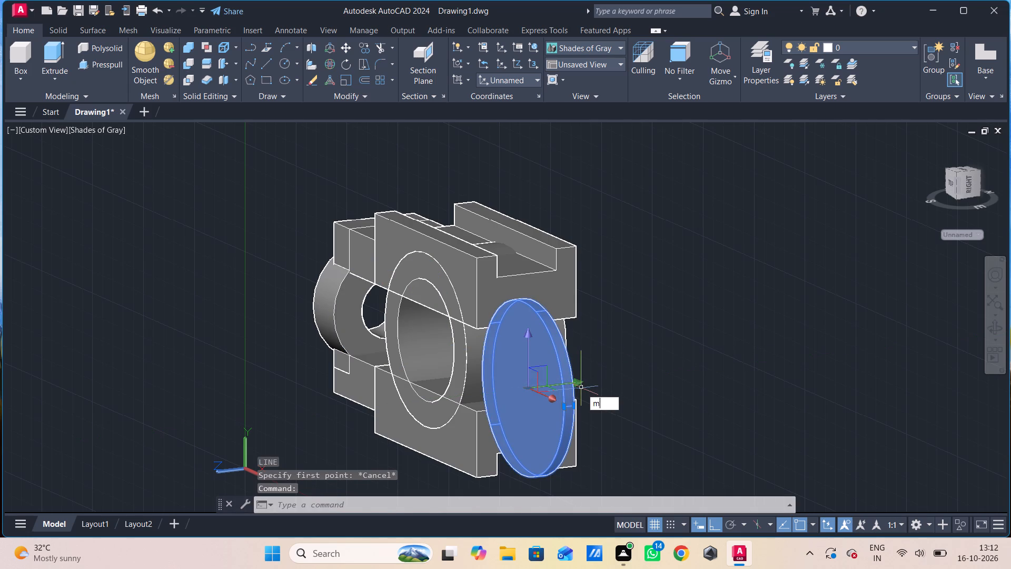
click(581, 388)
click(550, 397)
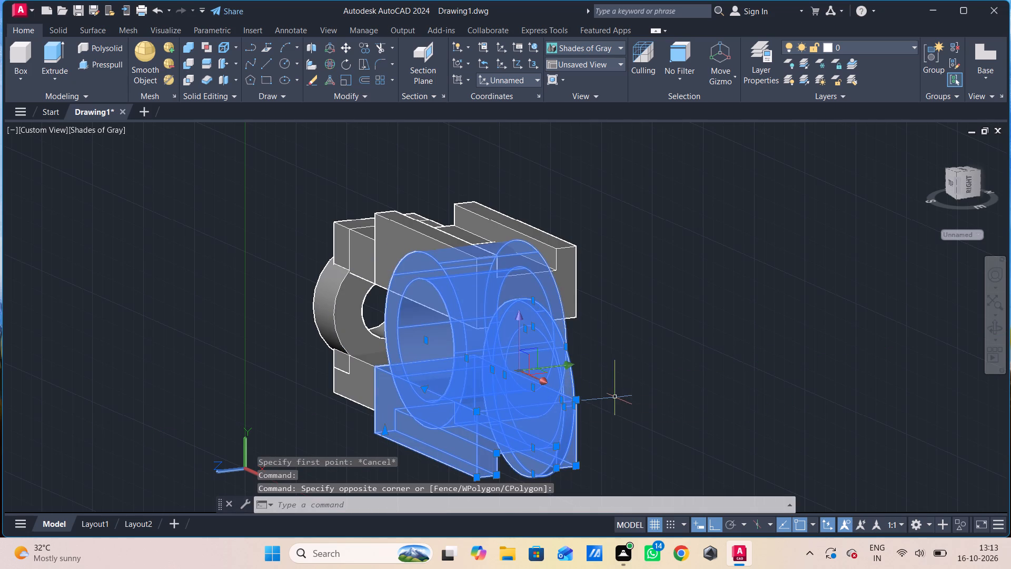
key(Escape)
click(566, 405)
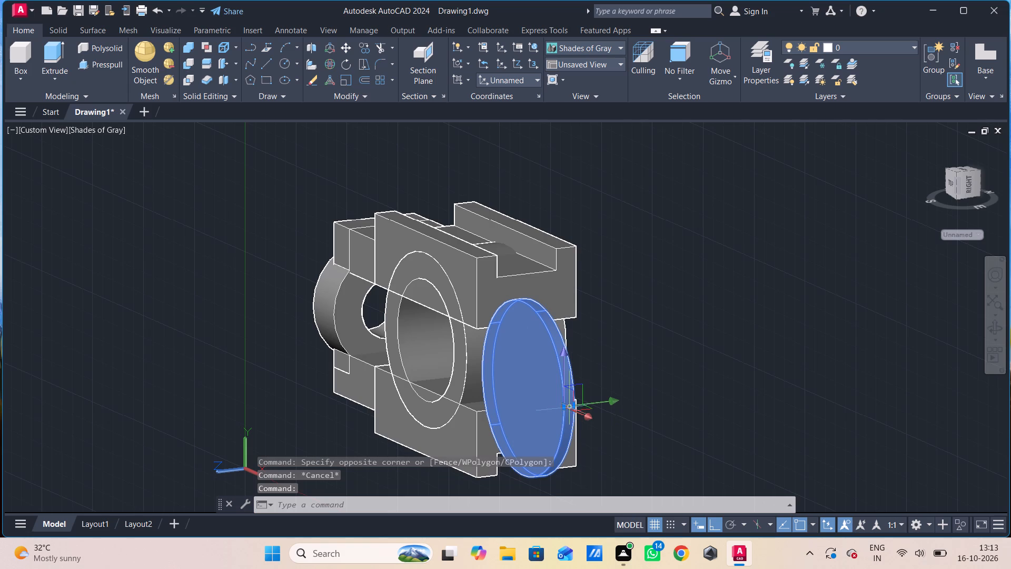
key(m)
key(space)
click(563, 406)
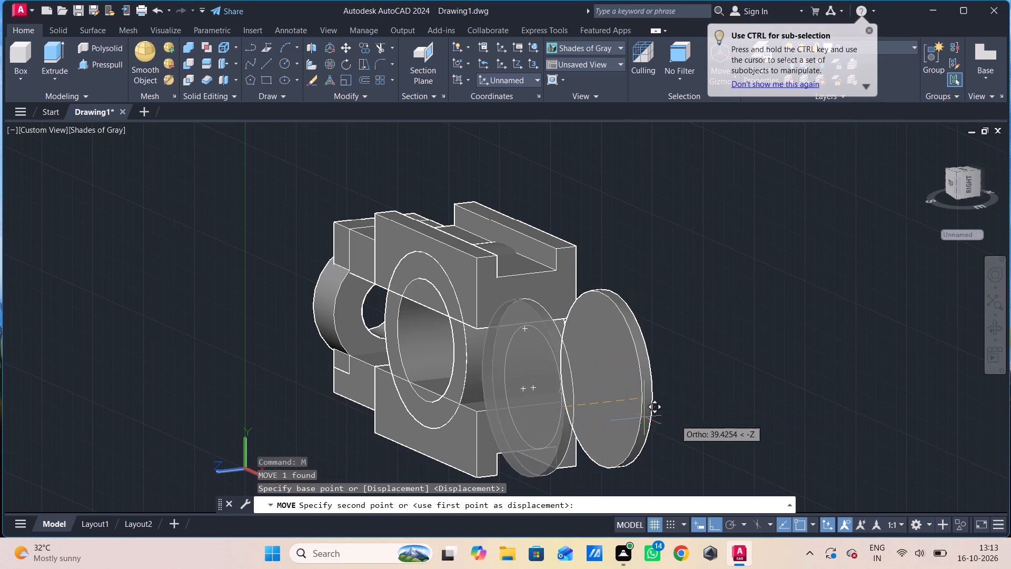
click(761, 423)
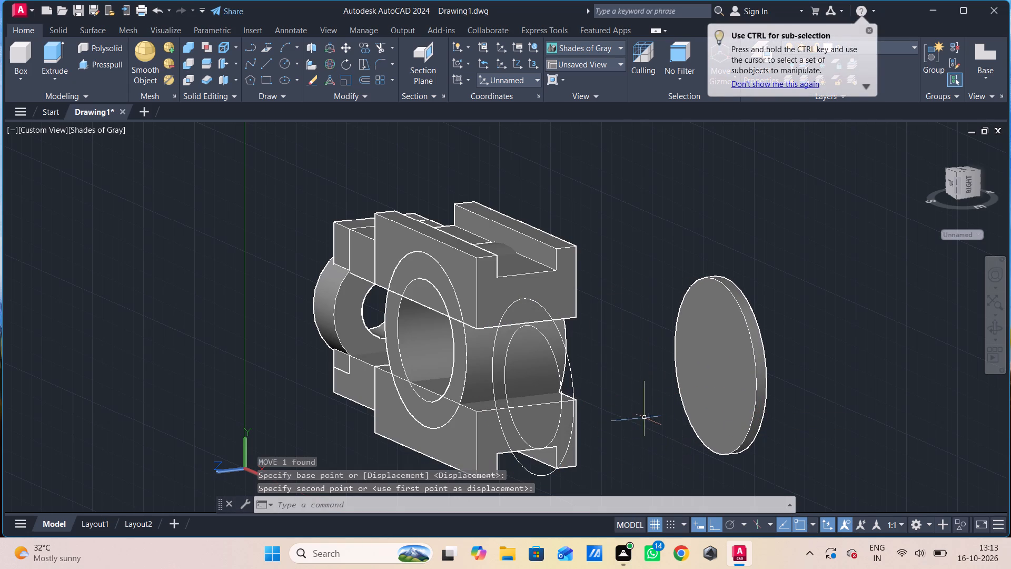
shift+middle_drag(638, 405, 715, 382)
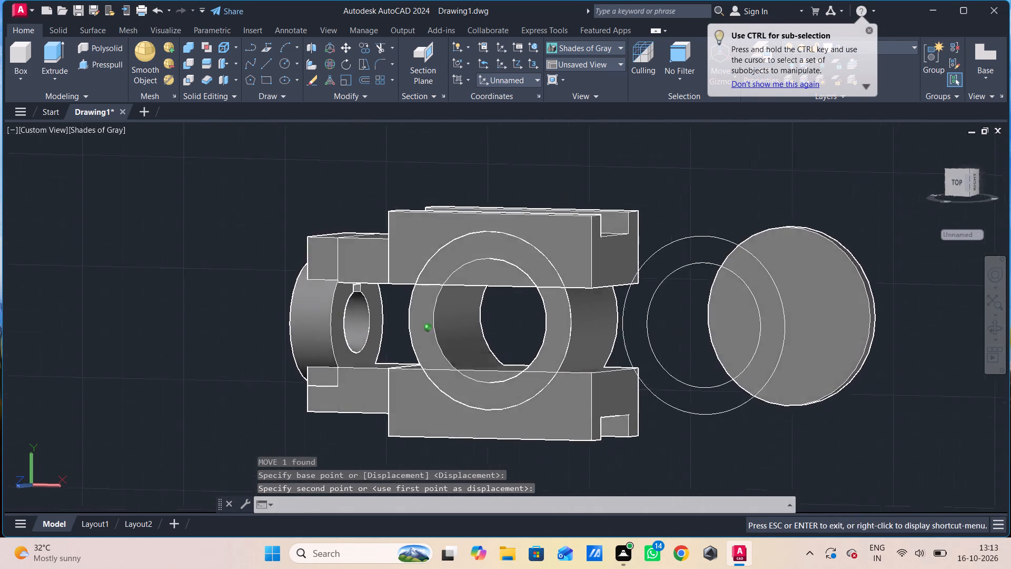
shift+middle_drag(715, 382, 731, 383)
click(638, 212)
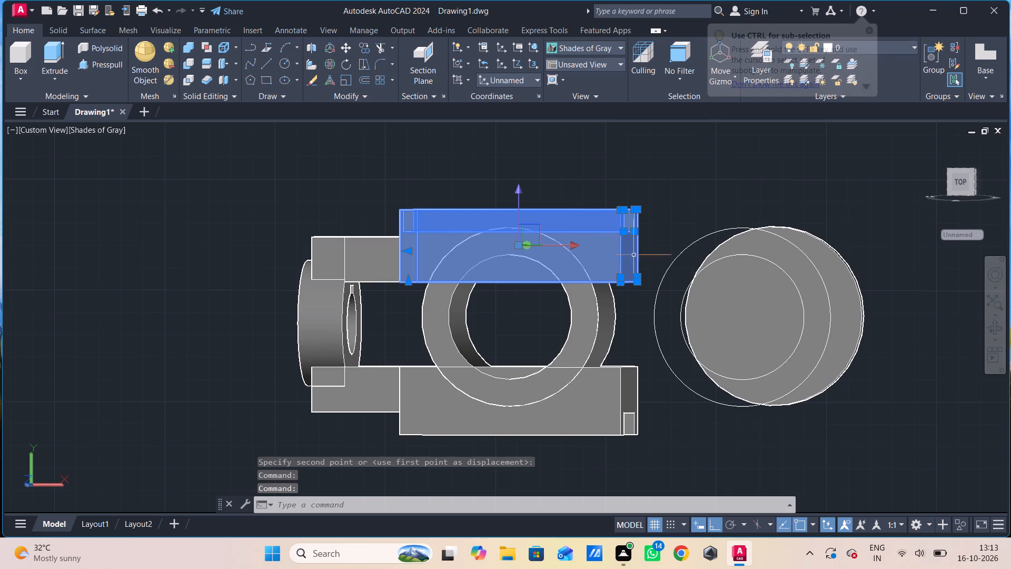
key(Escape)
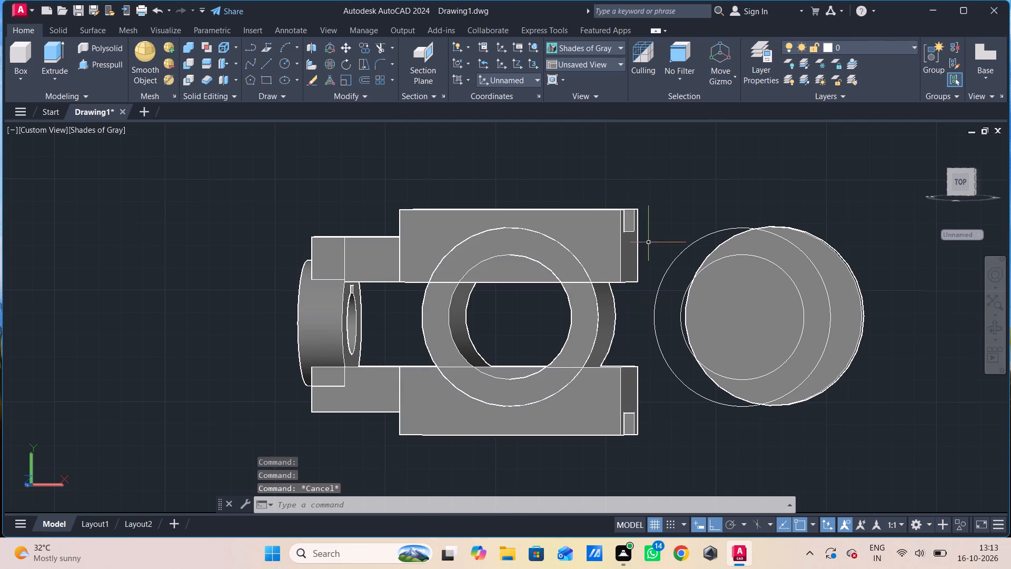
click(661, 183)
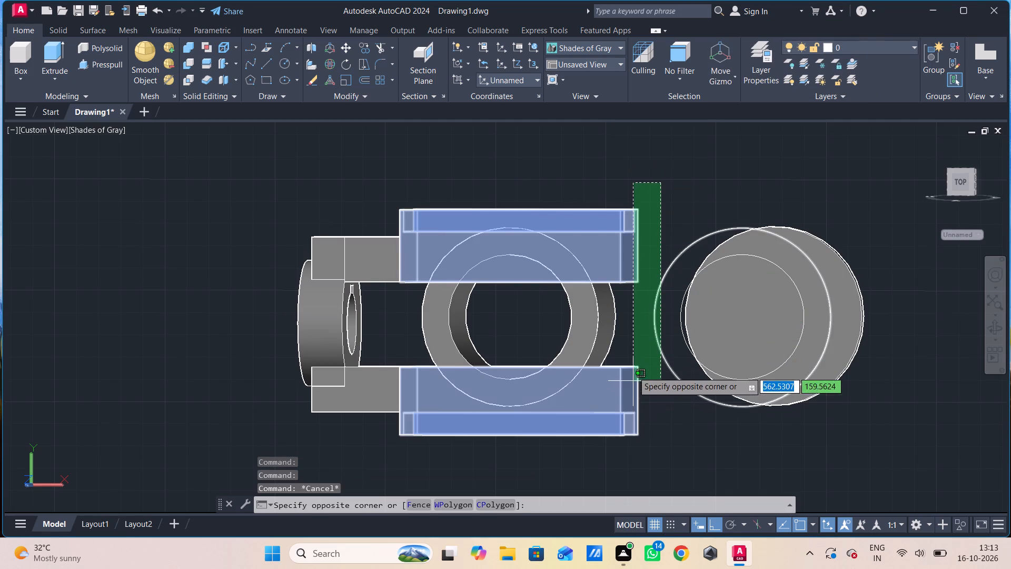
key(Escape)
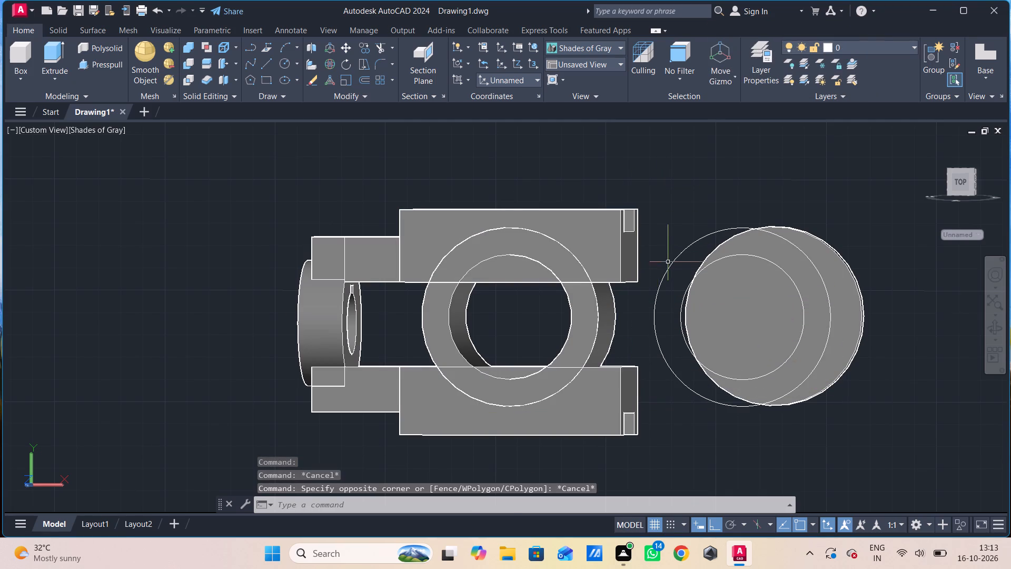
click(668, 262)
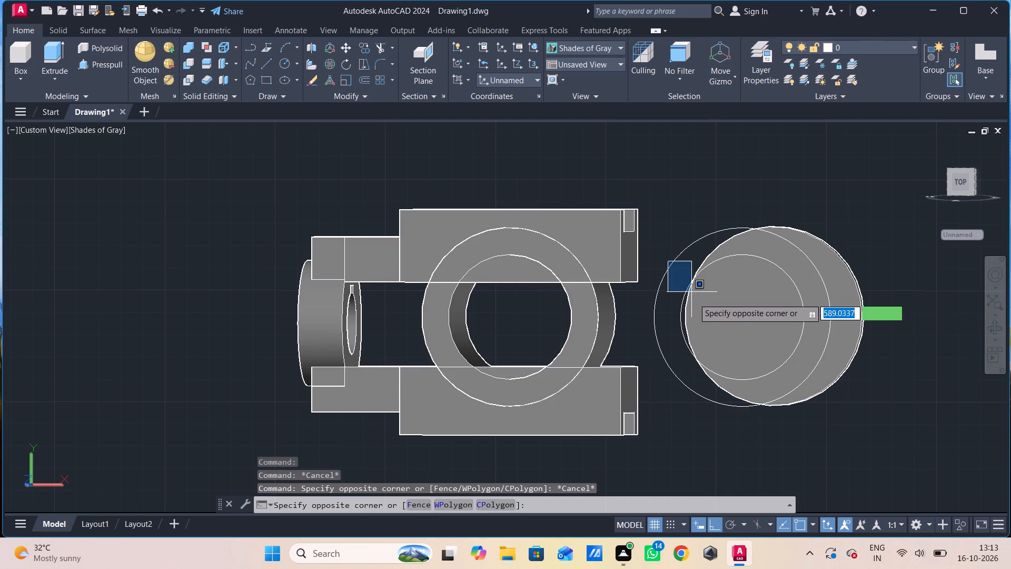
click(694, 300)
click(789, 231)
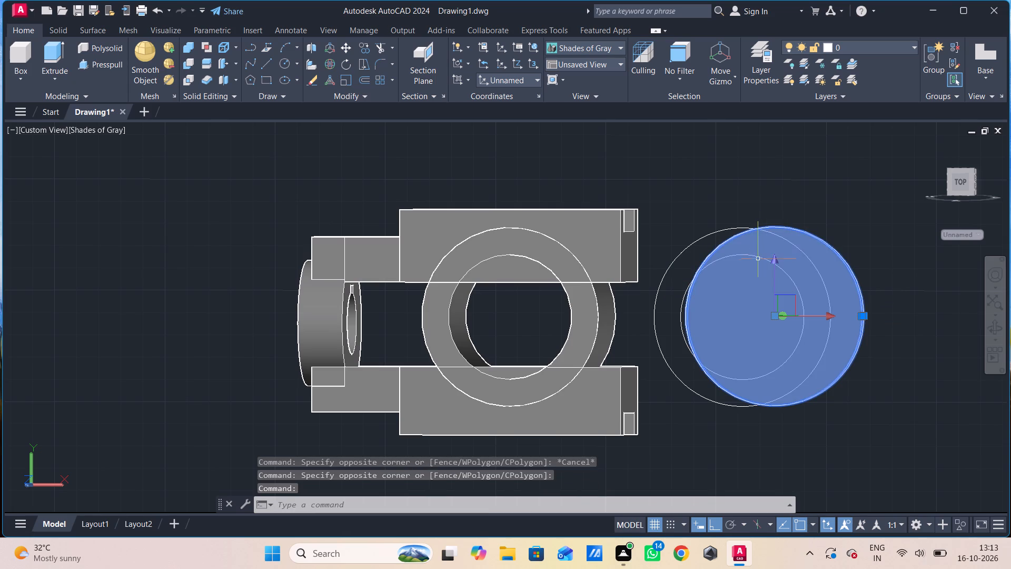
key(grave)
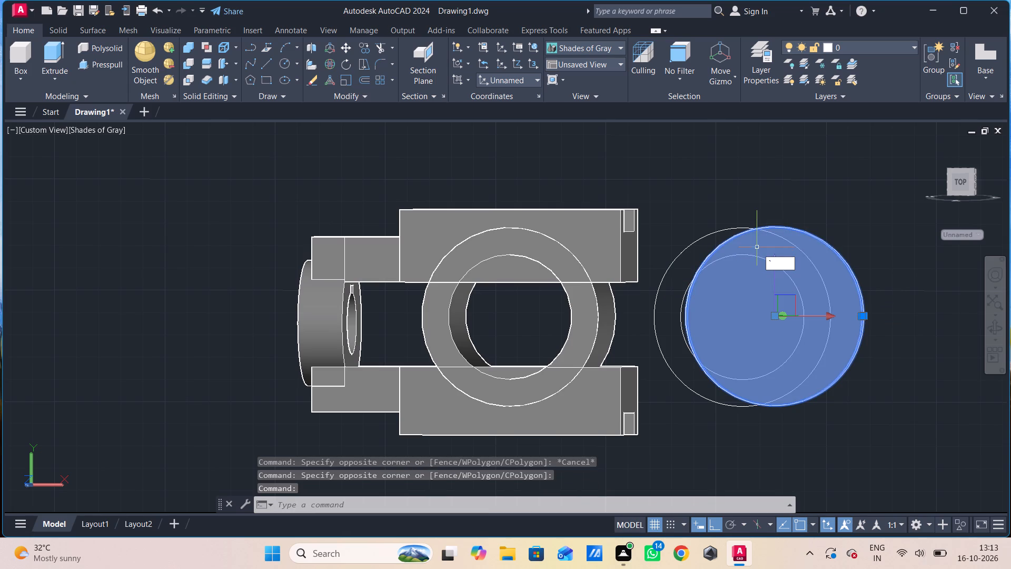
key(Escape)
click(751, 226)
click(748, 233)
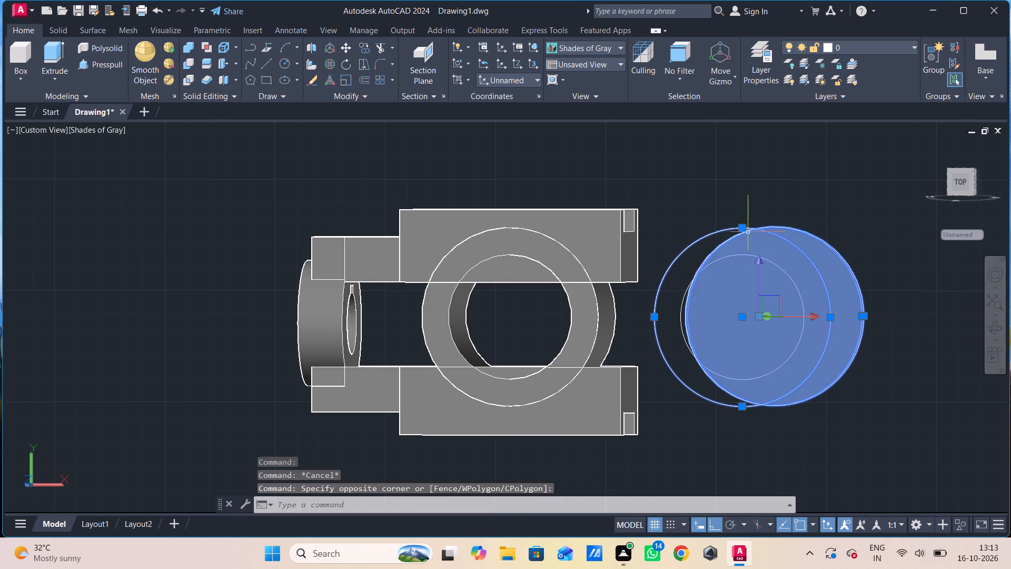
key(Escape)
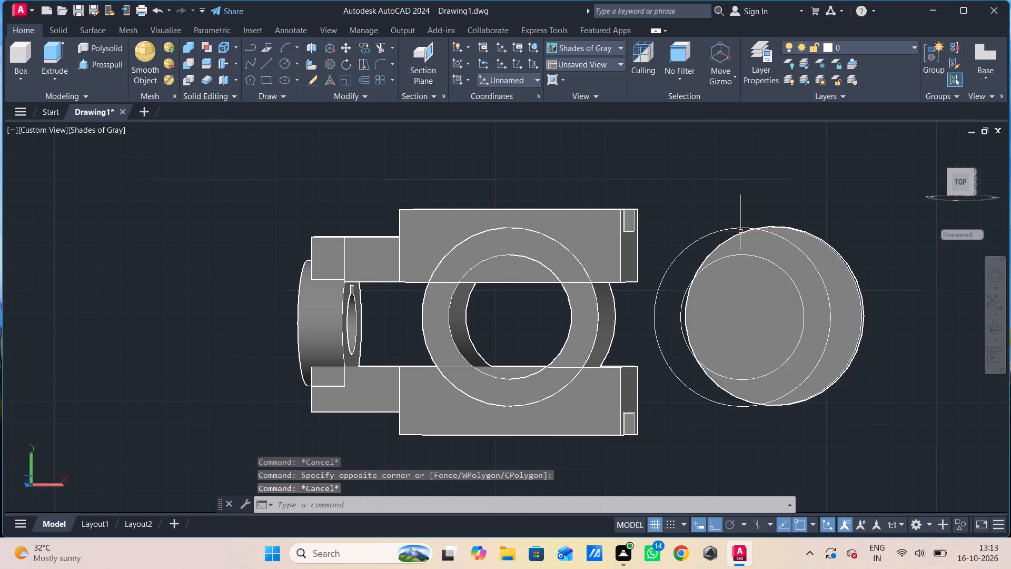
Delete the larger of the two loose circles overlapping the thin disc.
click(739, 230)
key(Delete)
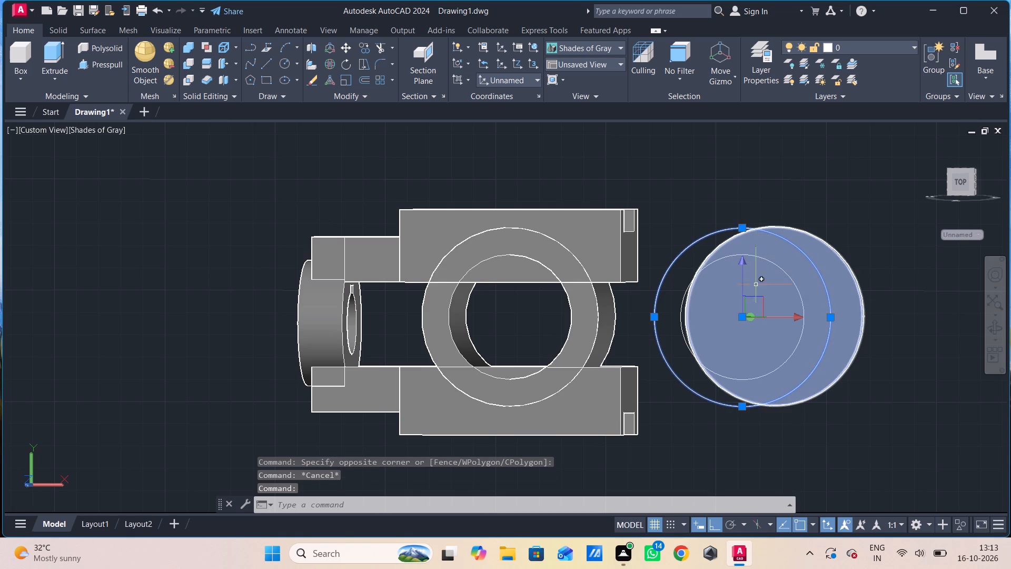
Union the keyway ring, the slotted blocks and the central hollow cylinder into one solid, leaving out the thin disc.
click(658, 174)
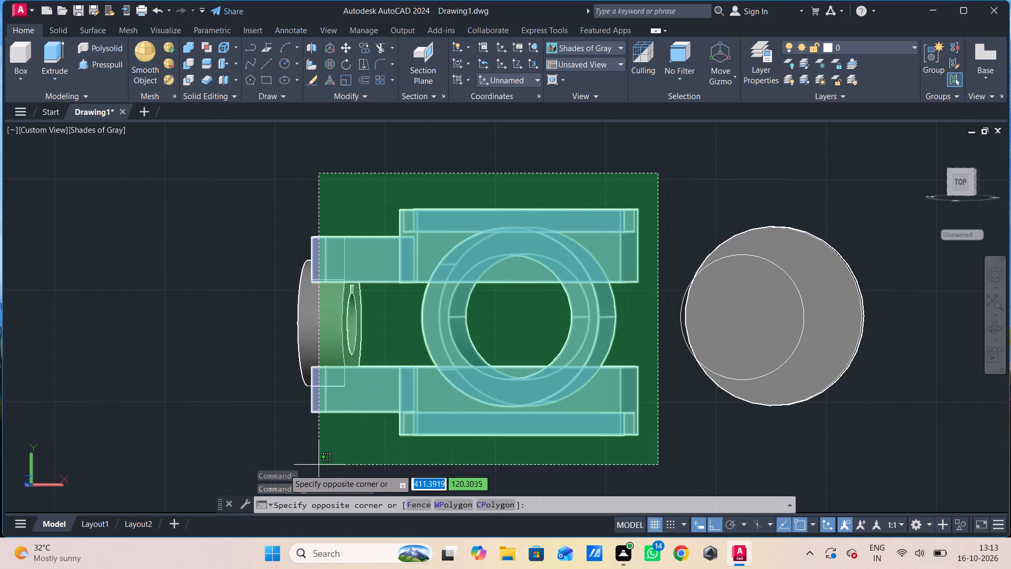
click(254, 455)
key(u)
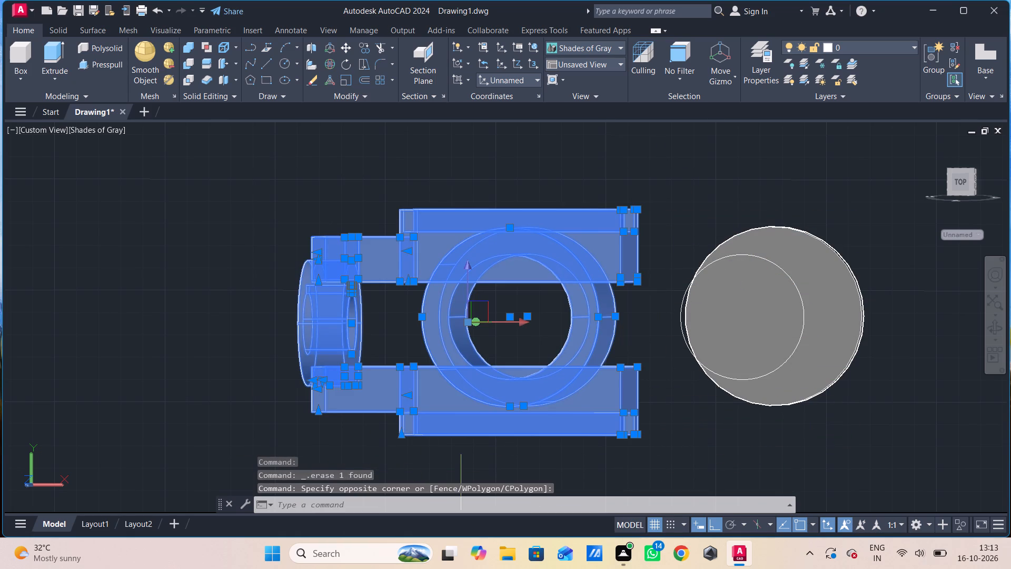
key(n)
key(i)
key(Return)
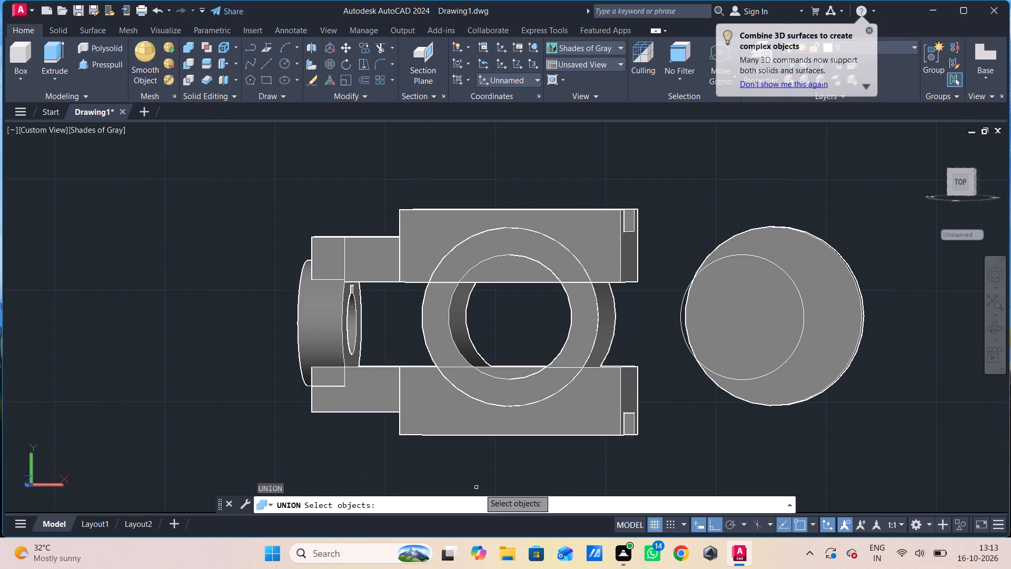
drag(667, 168, 667, 179)
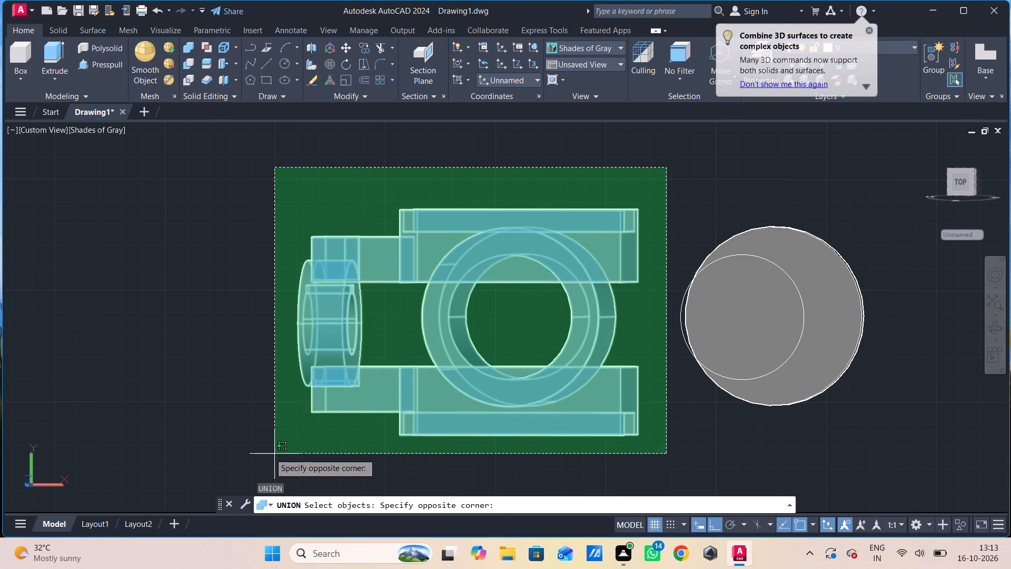
click(269, 452)
key(Return)
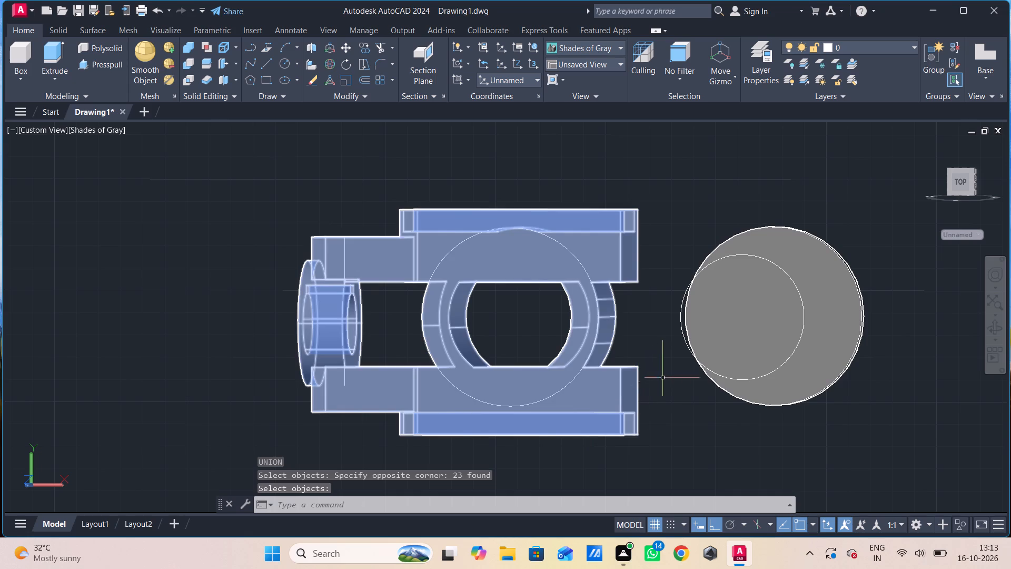
Move the thin disc from its outer edge quadrant to the matching quadrant on the hollow cylinder's near end face.
shift+middle_drag(732, 367, 689, 396)
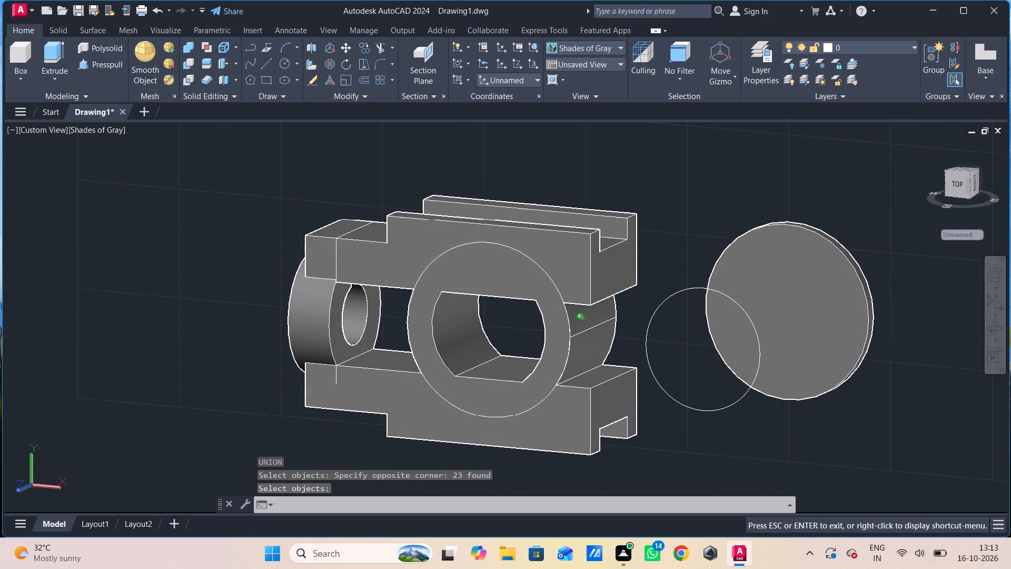
shift+middle_drag(689, 396, 667, 391)
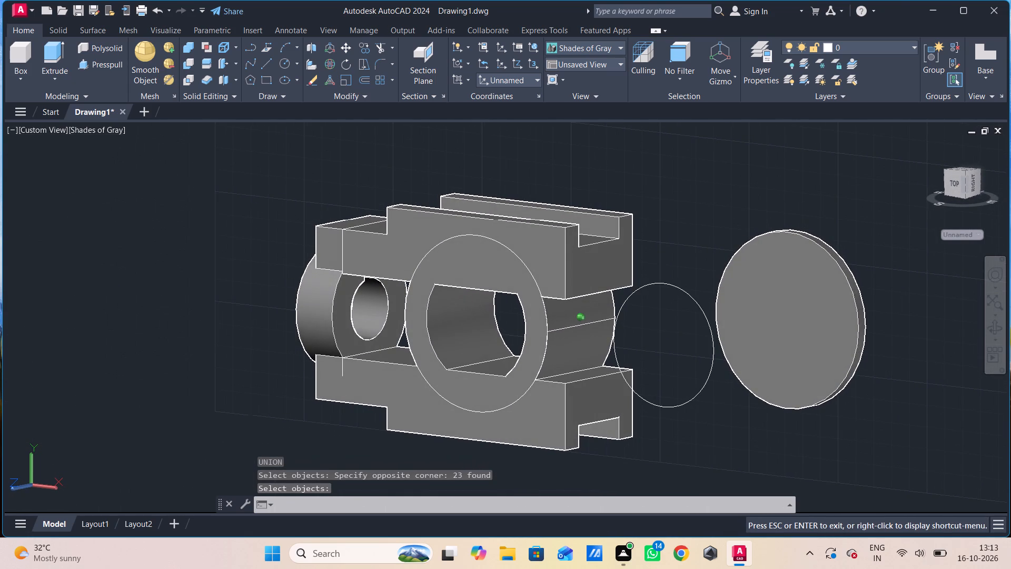
shift+middle_drag(667, 391, 663, 391)
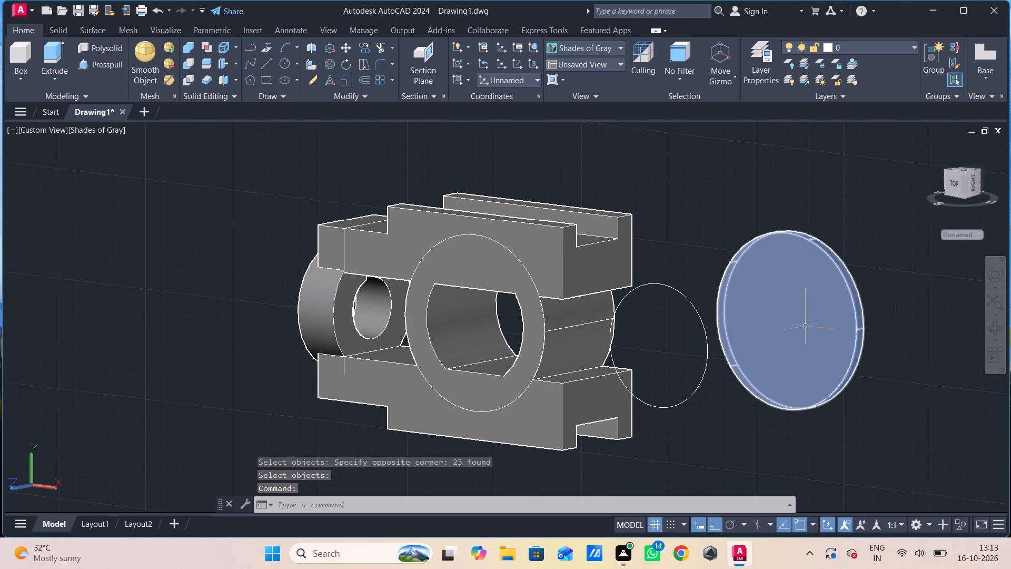
click(806, 326)
key(m)
key(space)
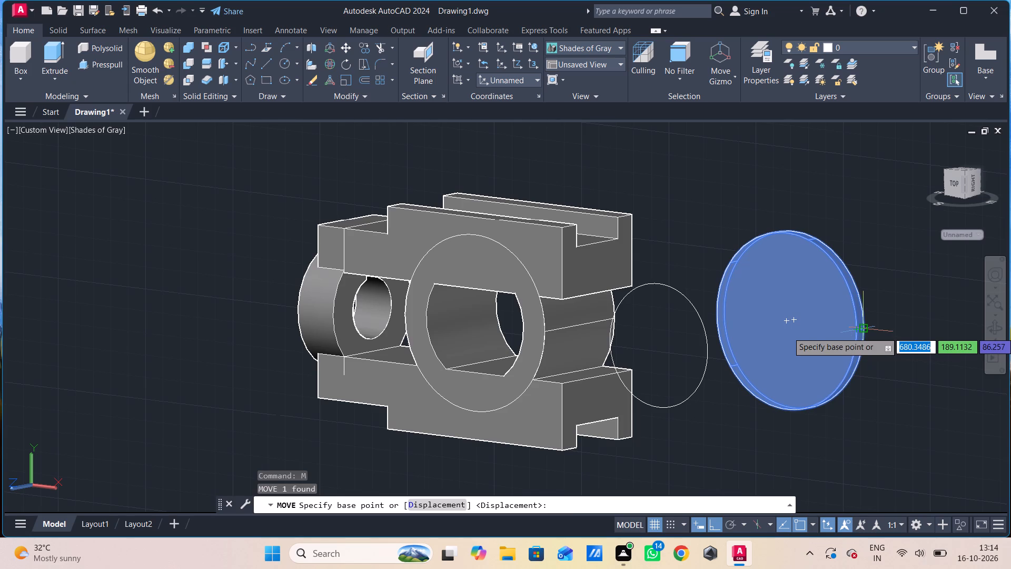
click(866, 332)
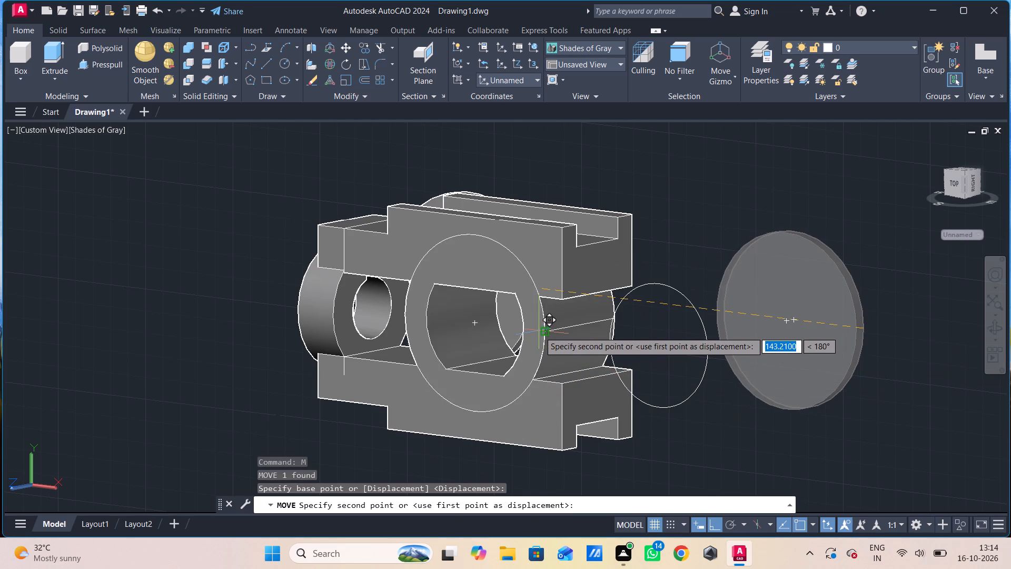
click(539, 331)
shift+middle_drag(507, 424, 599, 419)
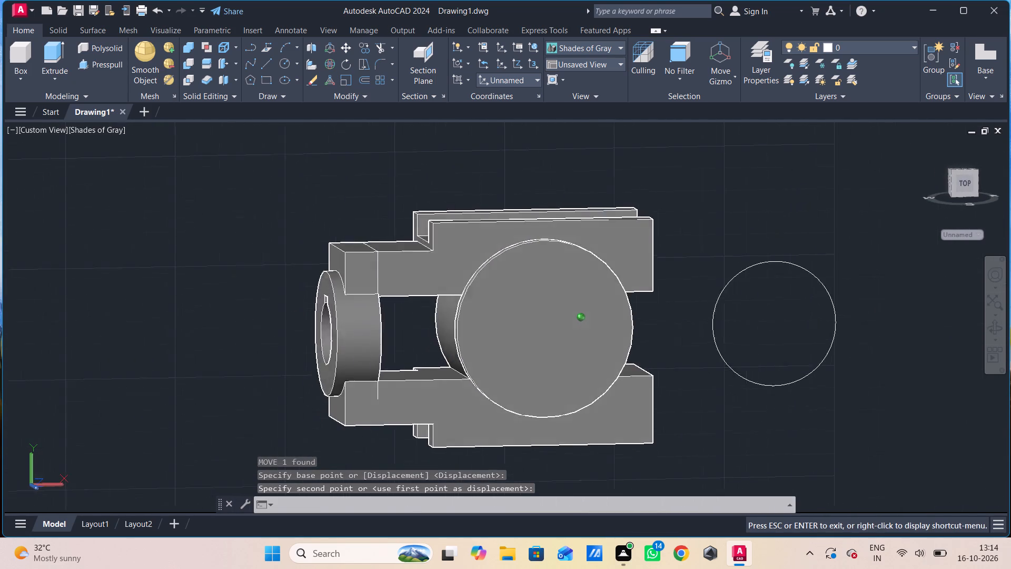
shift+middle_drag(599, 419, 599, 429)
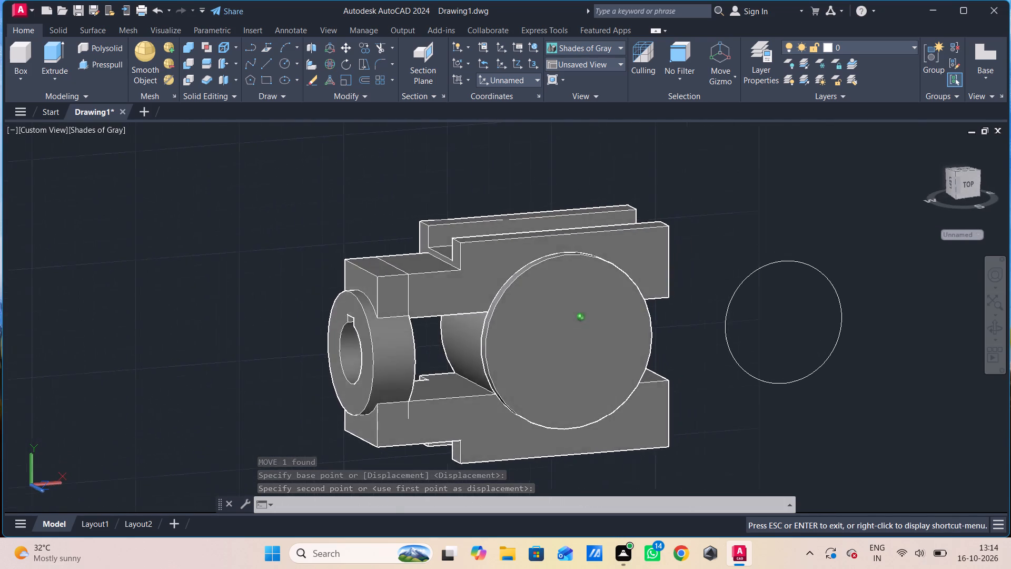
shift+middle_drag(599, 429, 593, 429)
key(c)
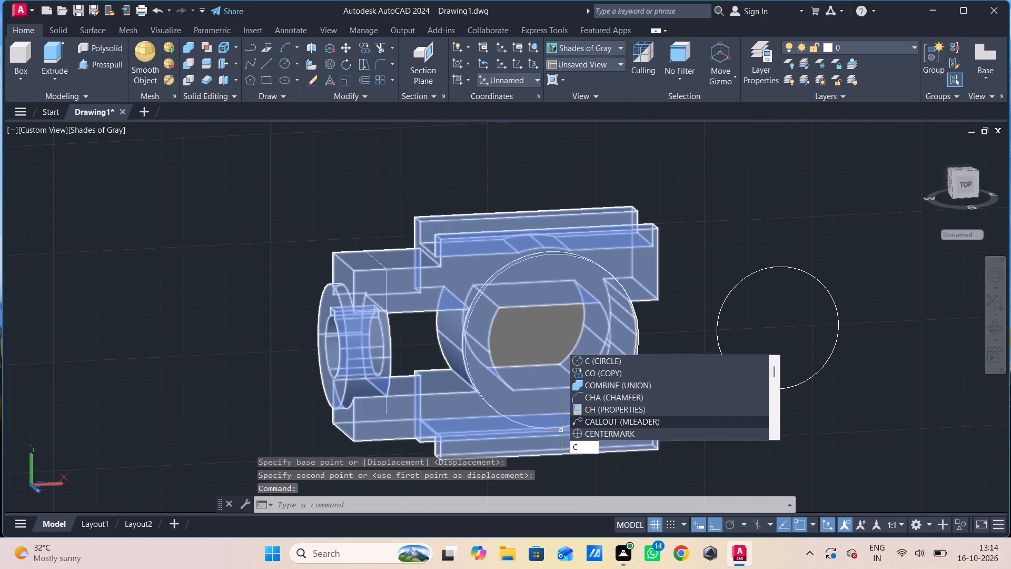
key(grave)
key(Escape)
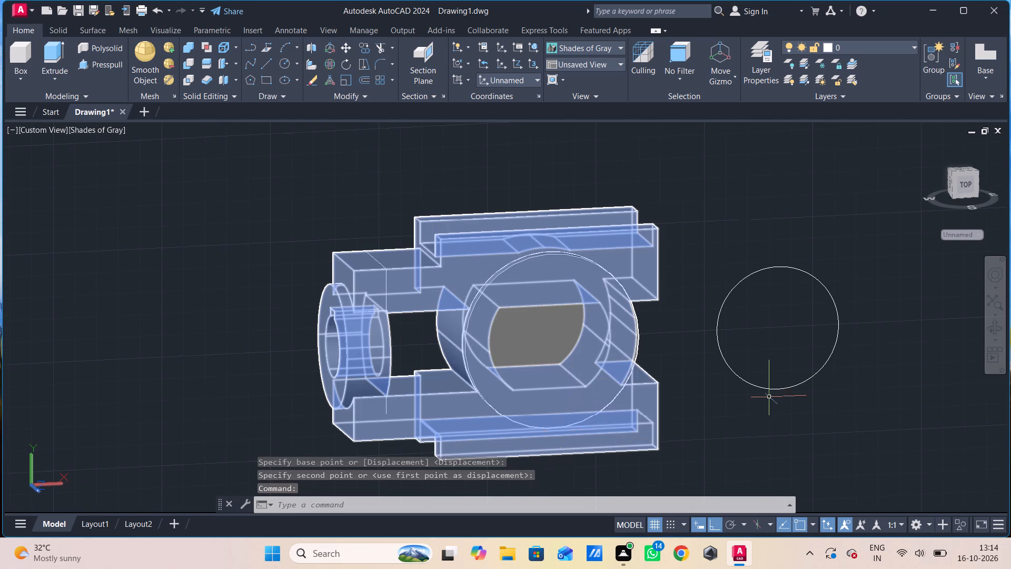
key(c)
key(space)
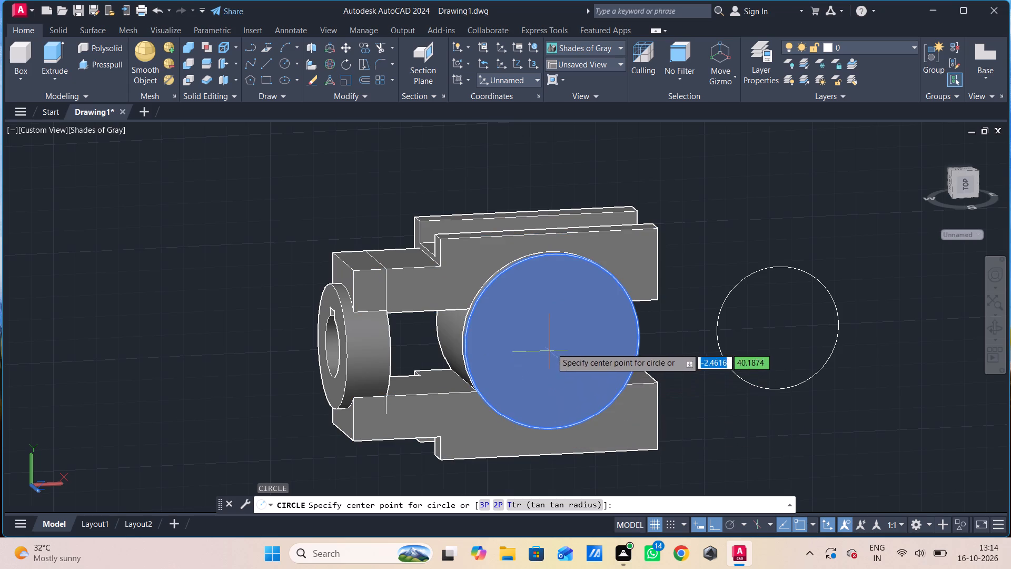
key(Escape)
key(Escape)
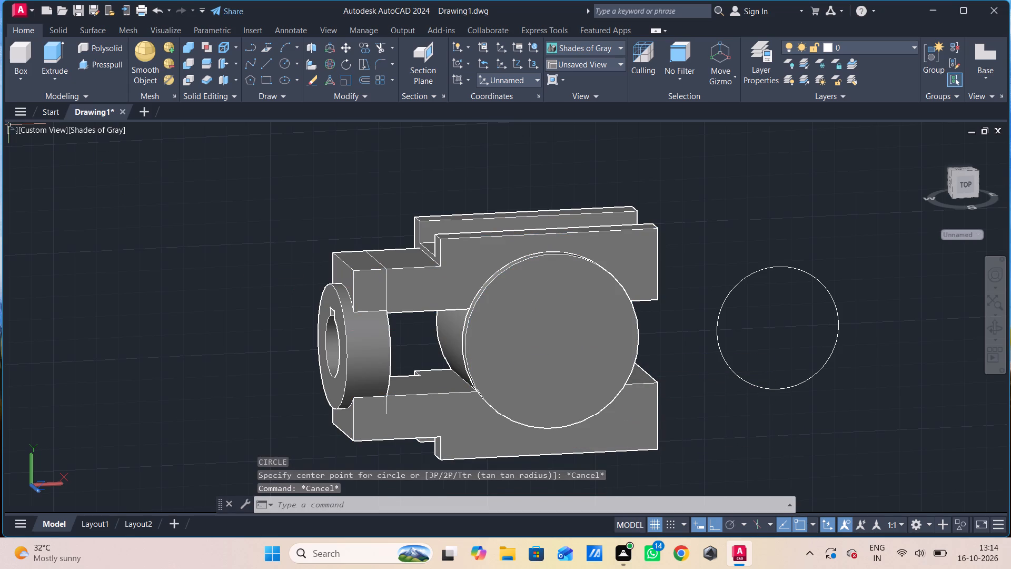
Switch to the Front view and draw a circle of radius 28 centred on the thin disc's face.
click(34, 126)
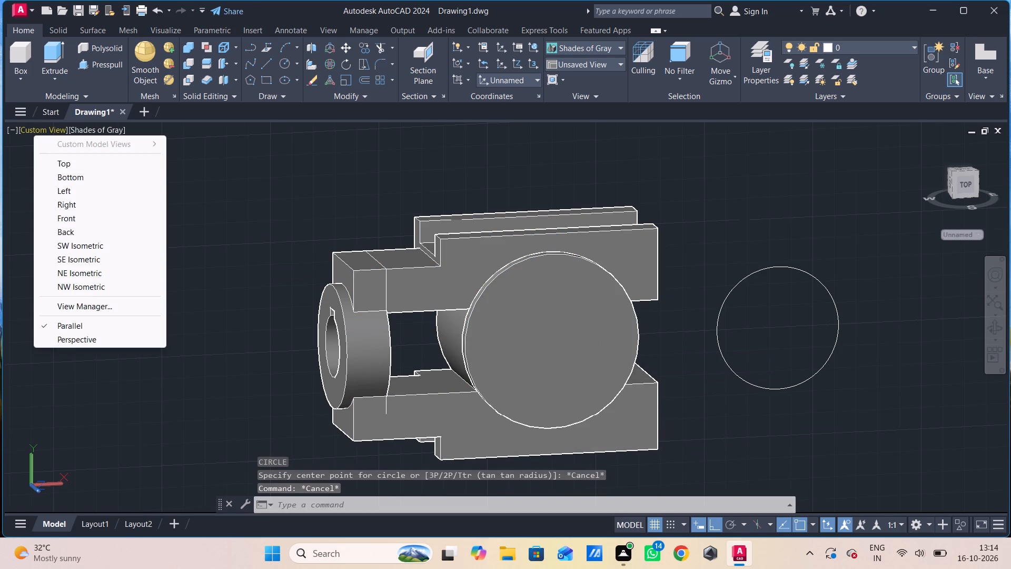
click(64, 218)
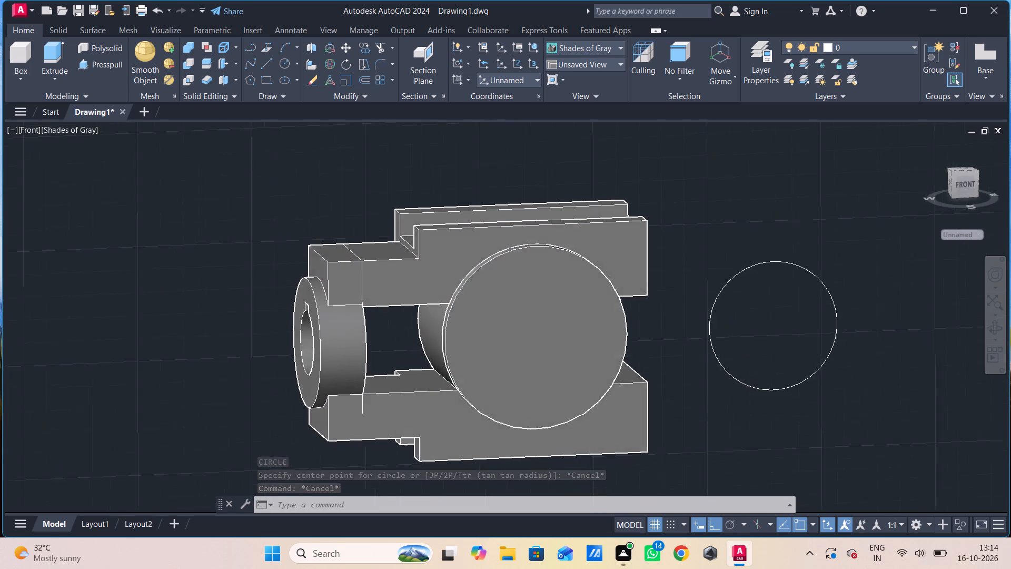
key(c)
key(space)
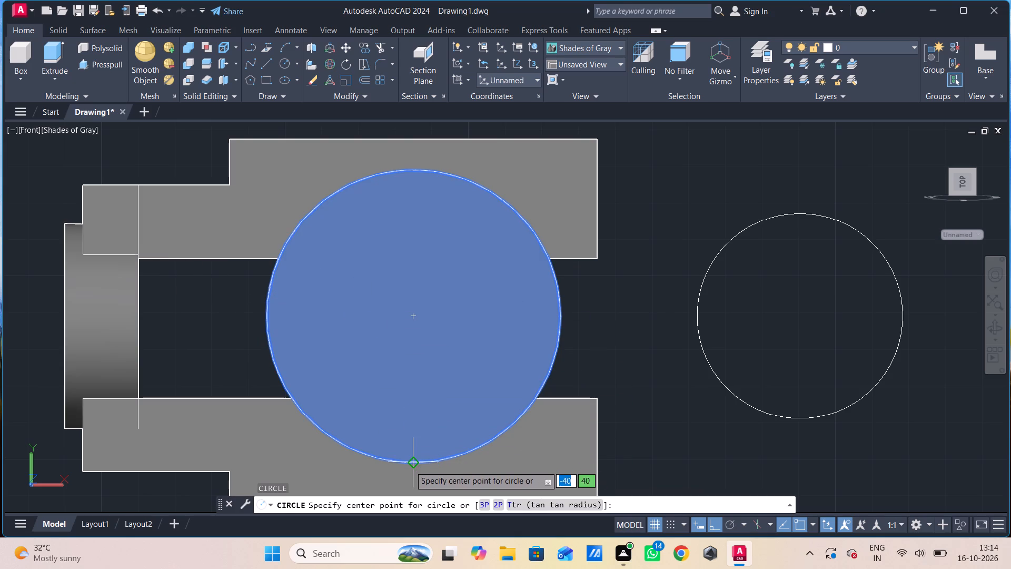
click(411, 319)
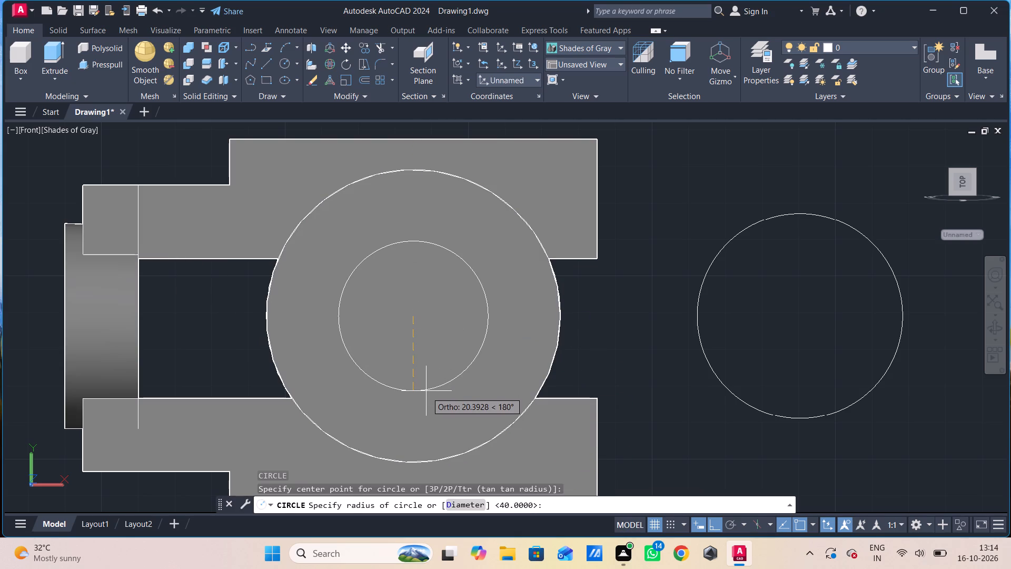
key(2)
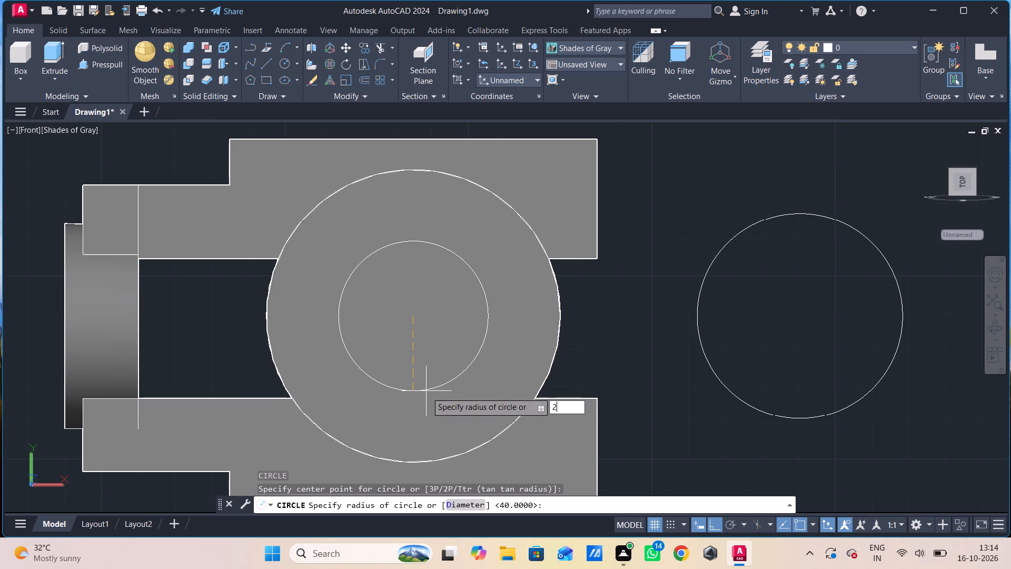
key(8)
key(Return)
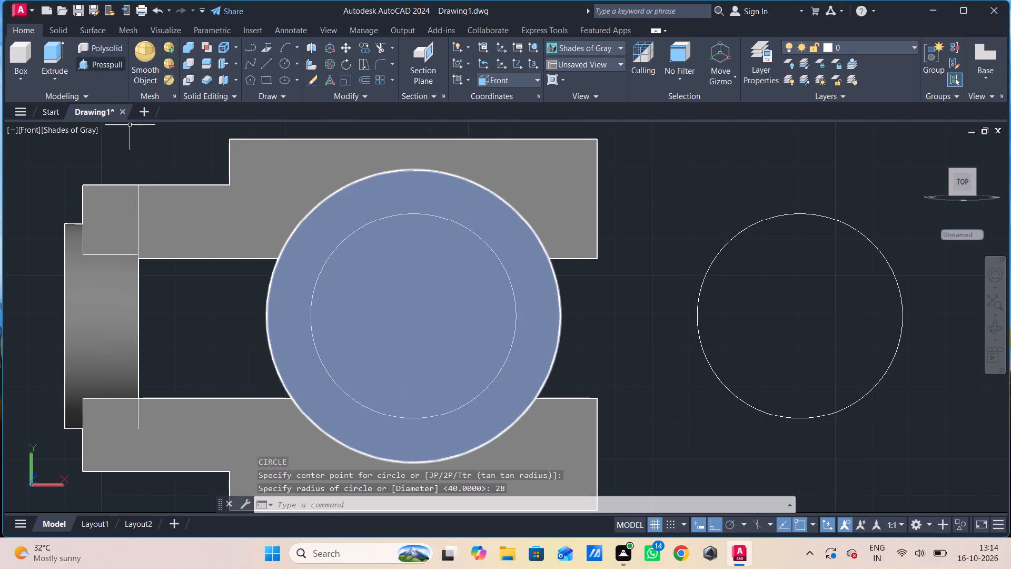
Presspull the radius 28 circle on the thin disc inward to cut a round opening through the disc.
click(105, 62)
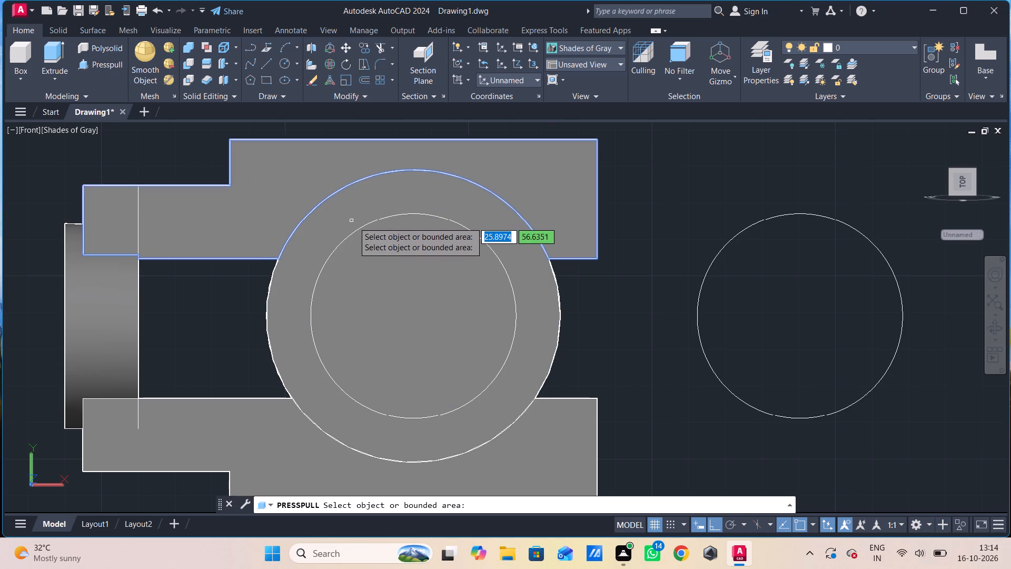
click(368, 255)
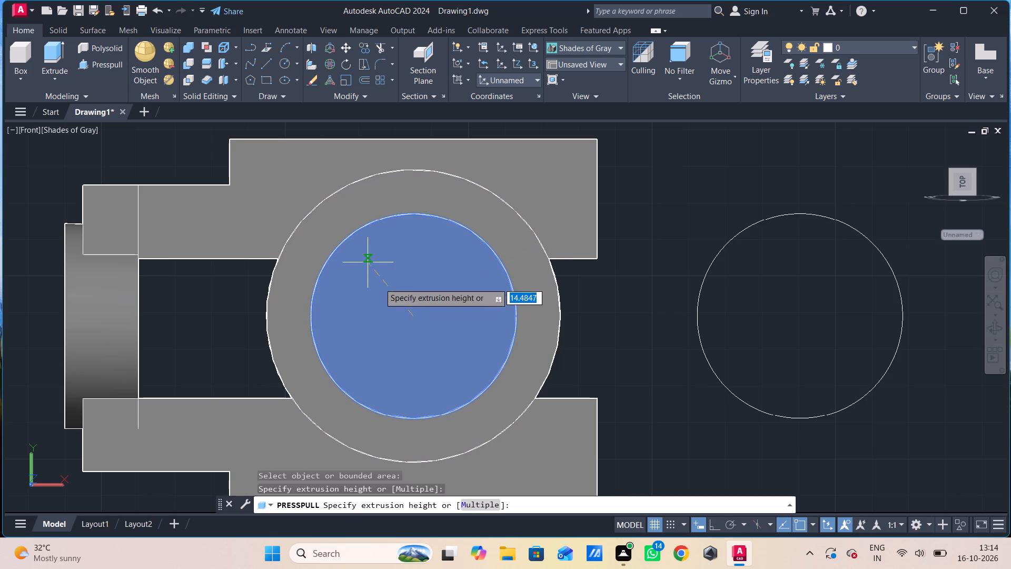
shift+middle_drag(611, 251, 481, 305)
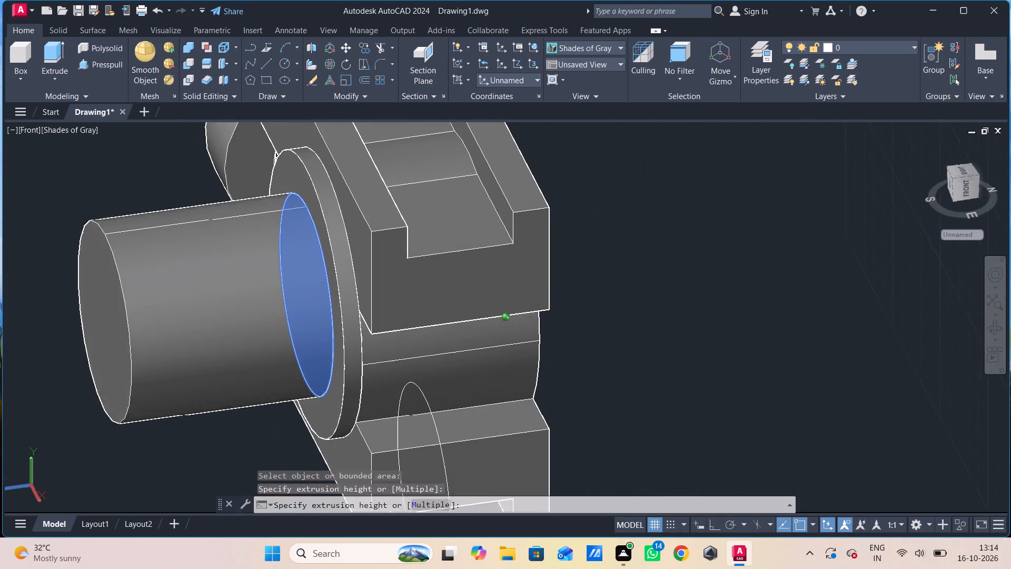
click(758, 252)
shift+middle_drag(802, 253, 849, 247)
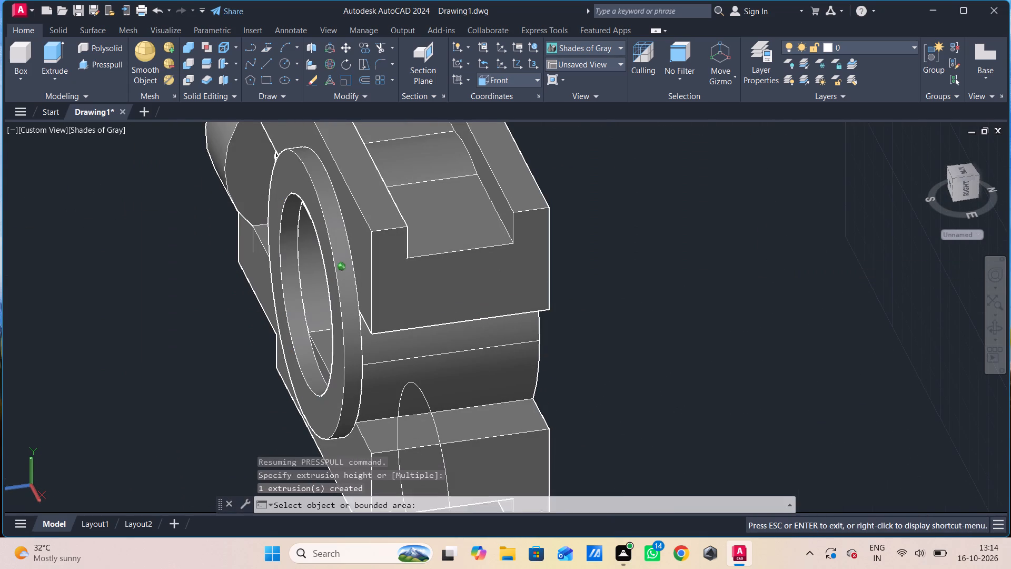
shift+middle_drag(849, 247, 911, 214)
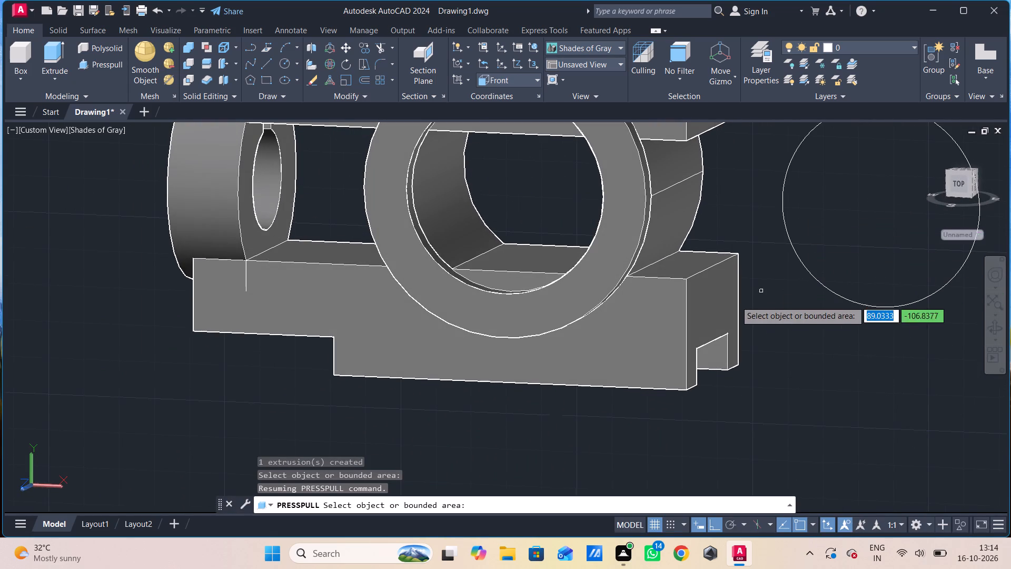
scroll(727, 301, down, 1)
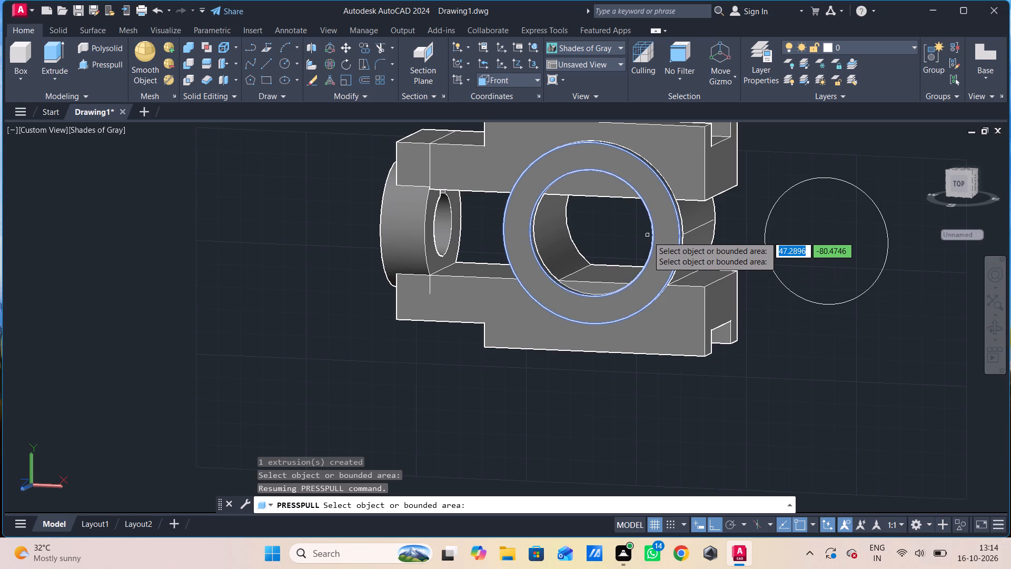
shift+middle_drag(661, 233, 748, 226)
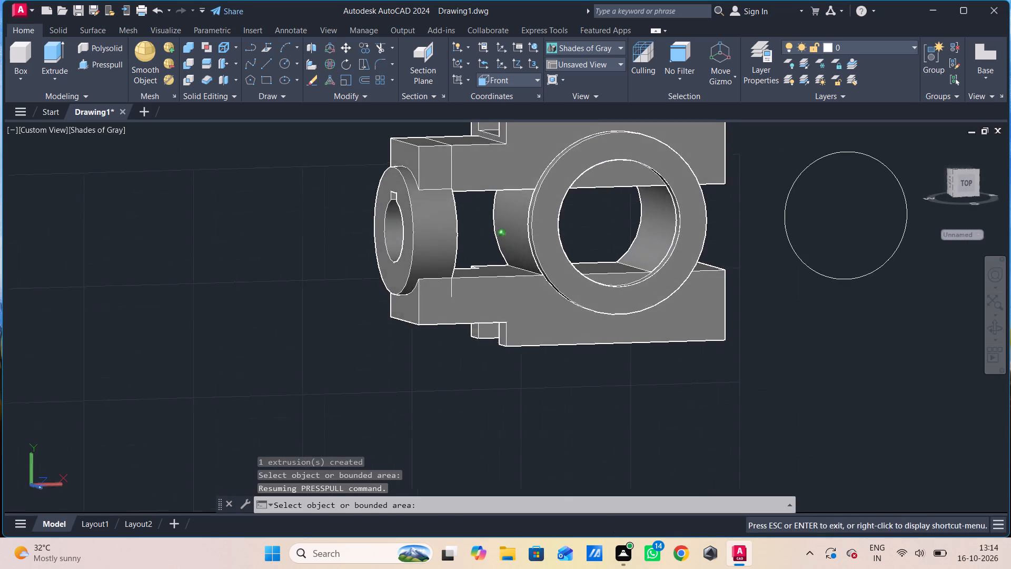
shift+middle_drag(748, 226, 691, 237)
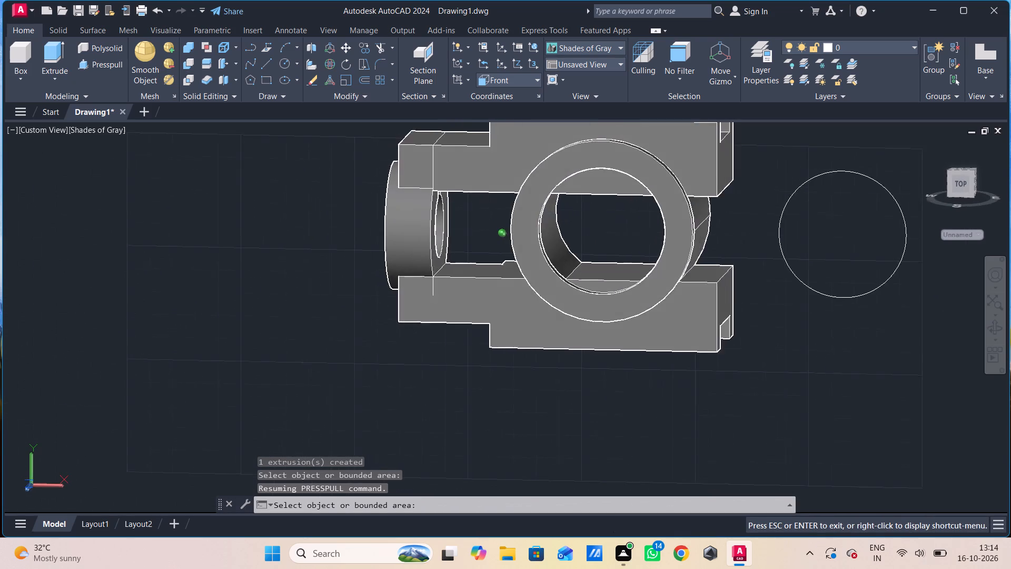
shift+middle_drag(691, 237, 690, 229)
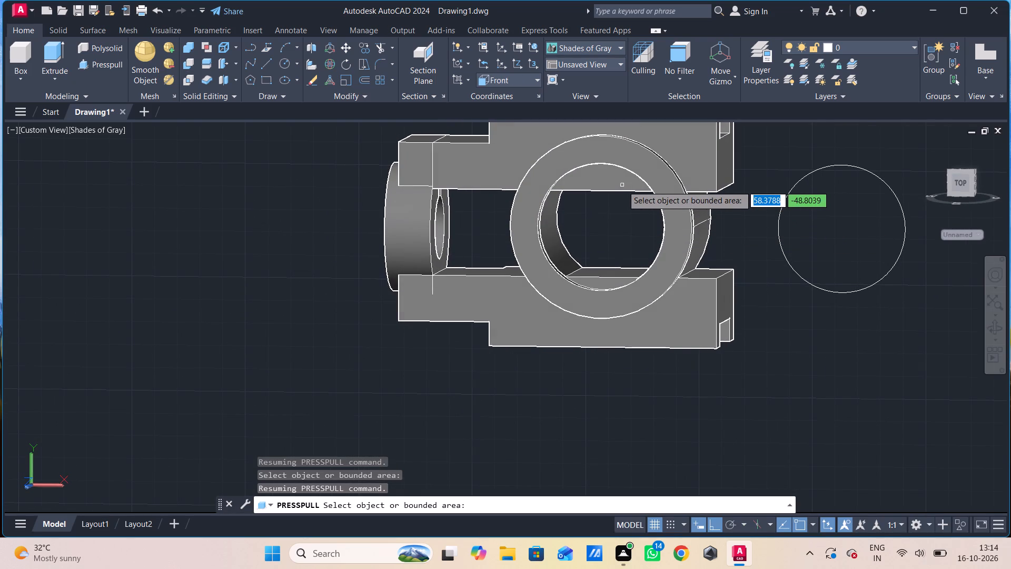
click(622, 185)
key(Escape)
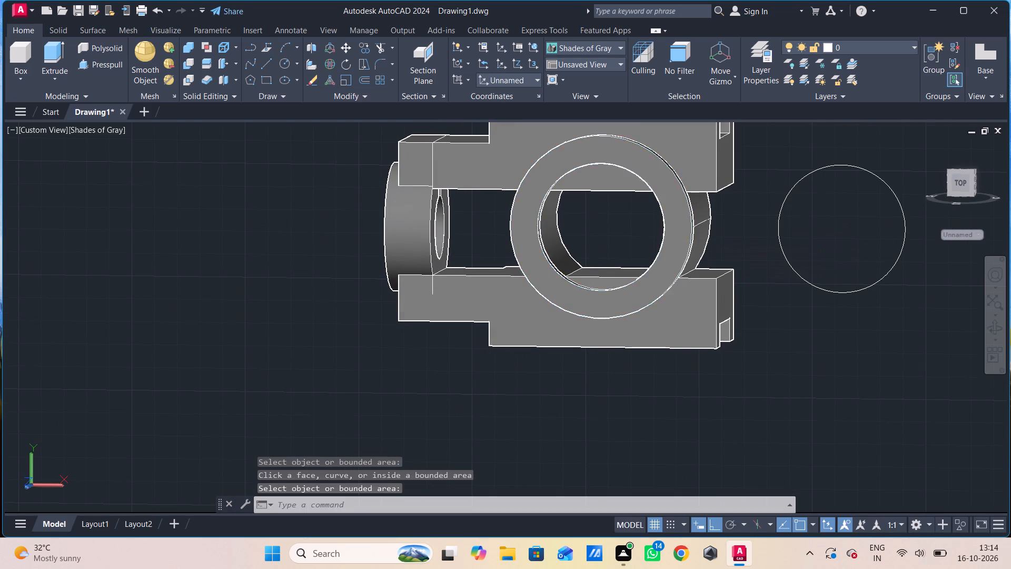
click(715, 164)
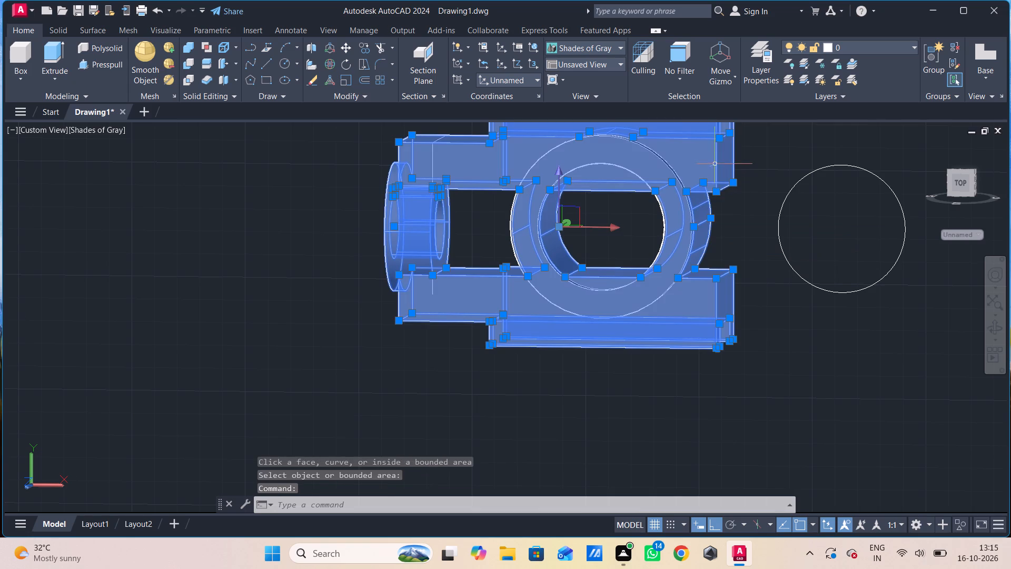
key(Escape)
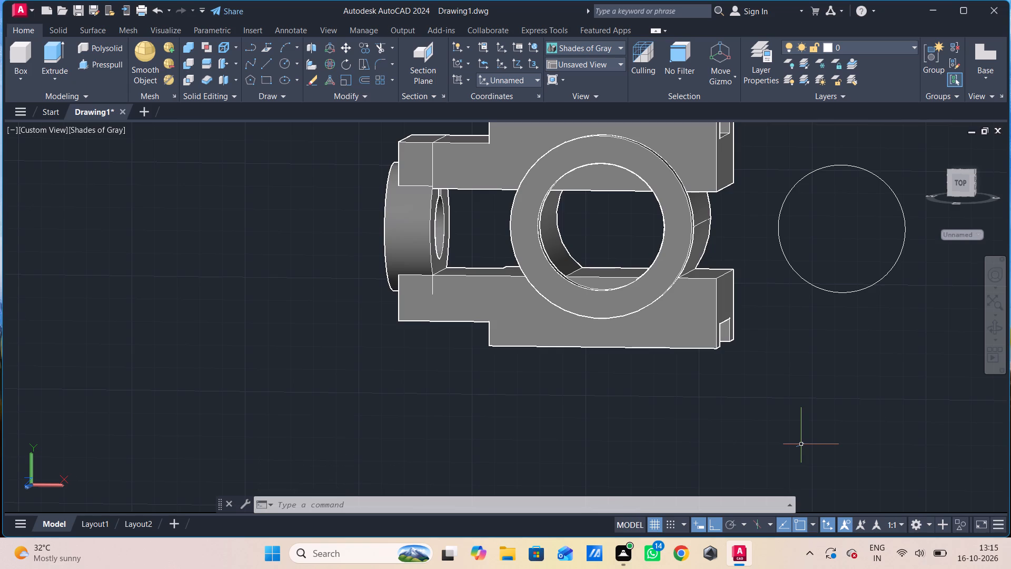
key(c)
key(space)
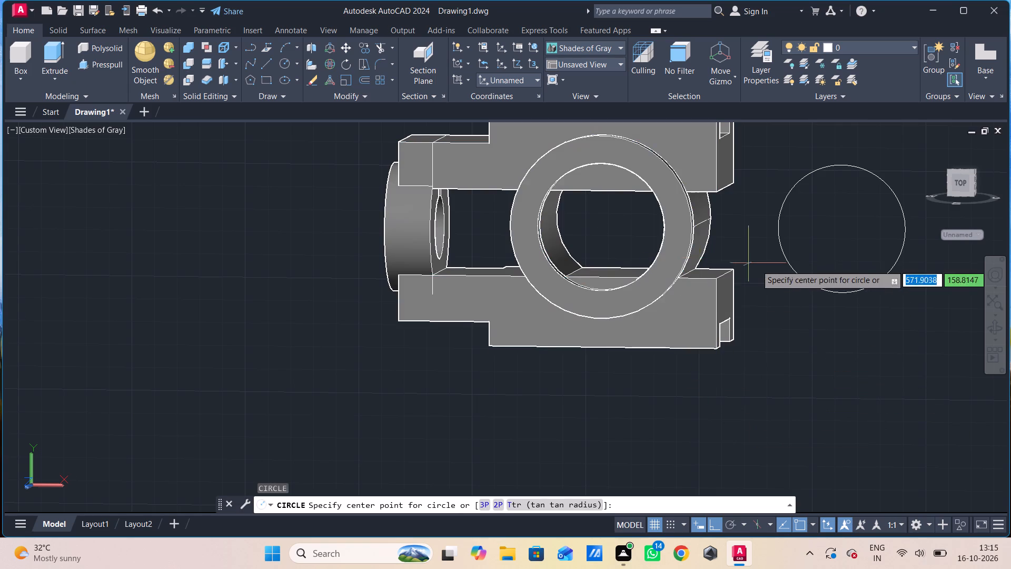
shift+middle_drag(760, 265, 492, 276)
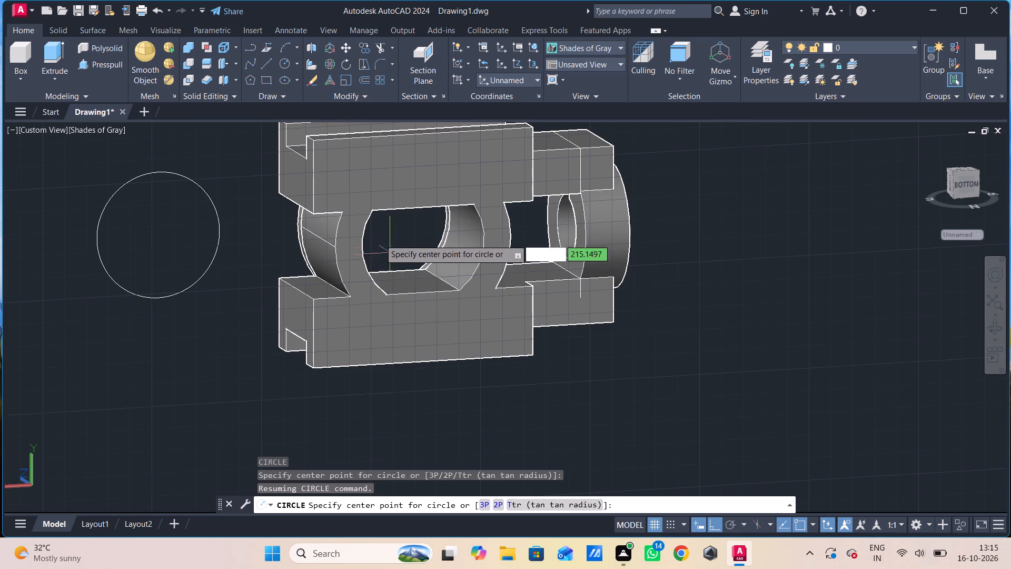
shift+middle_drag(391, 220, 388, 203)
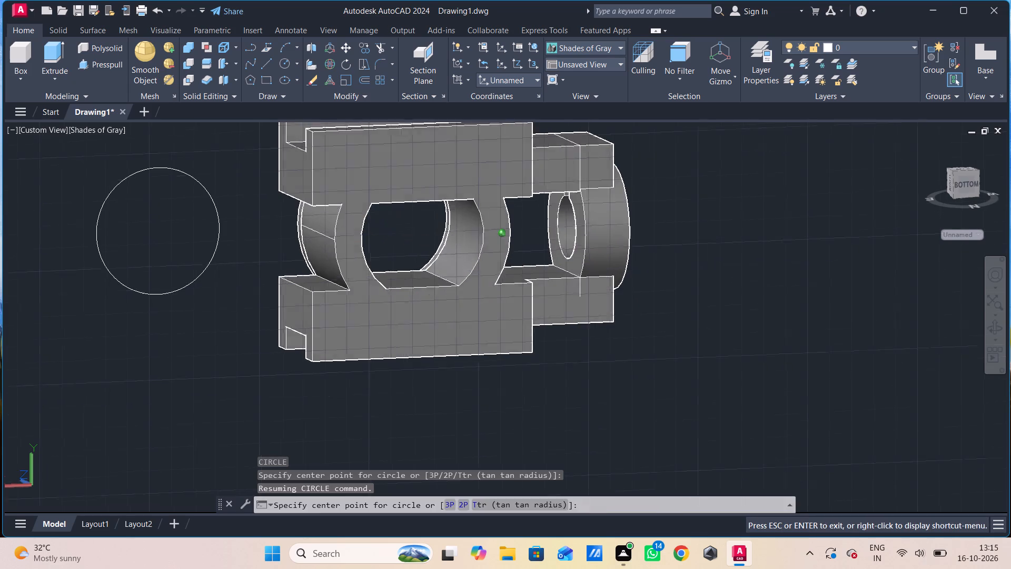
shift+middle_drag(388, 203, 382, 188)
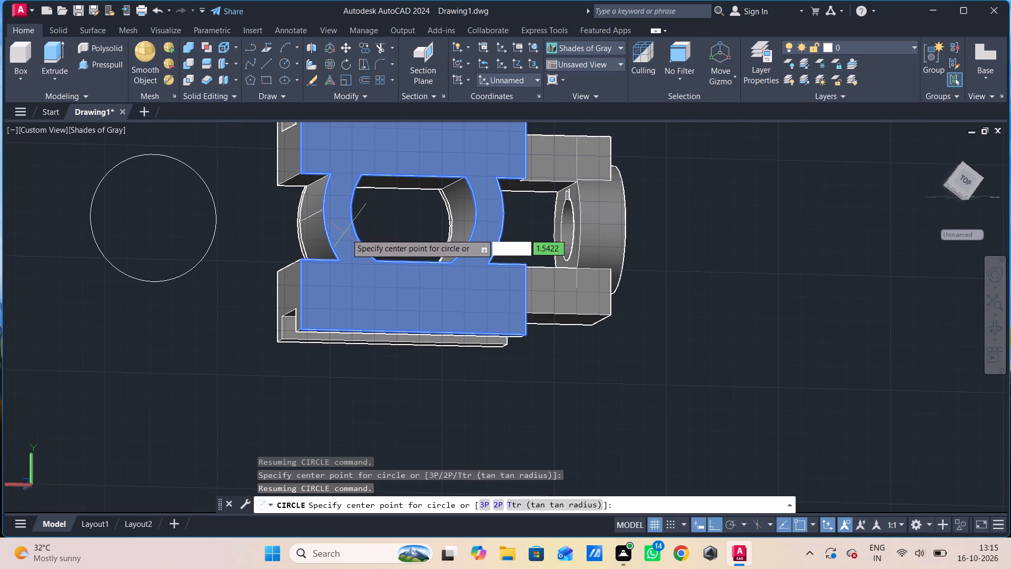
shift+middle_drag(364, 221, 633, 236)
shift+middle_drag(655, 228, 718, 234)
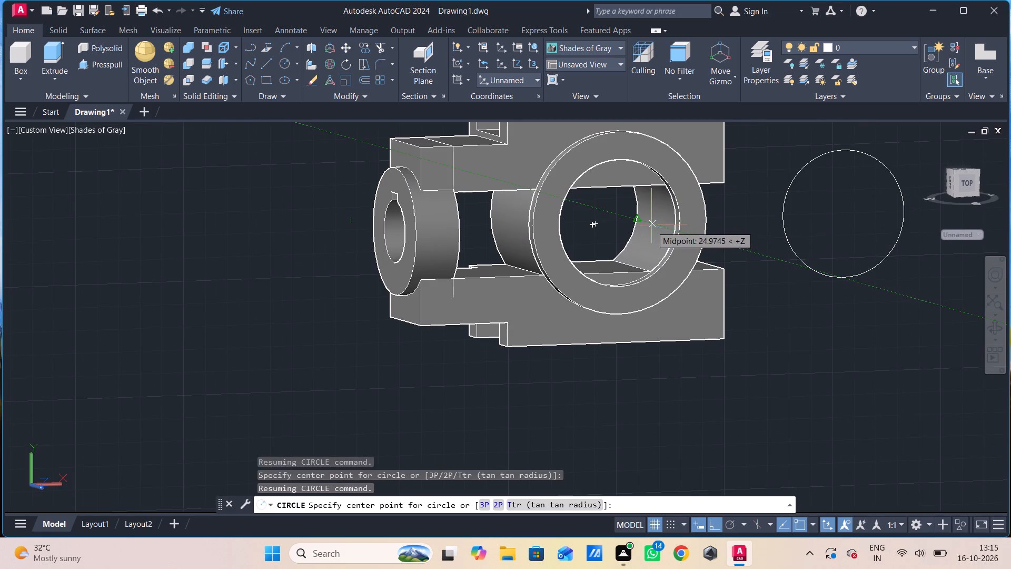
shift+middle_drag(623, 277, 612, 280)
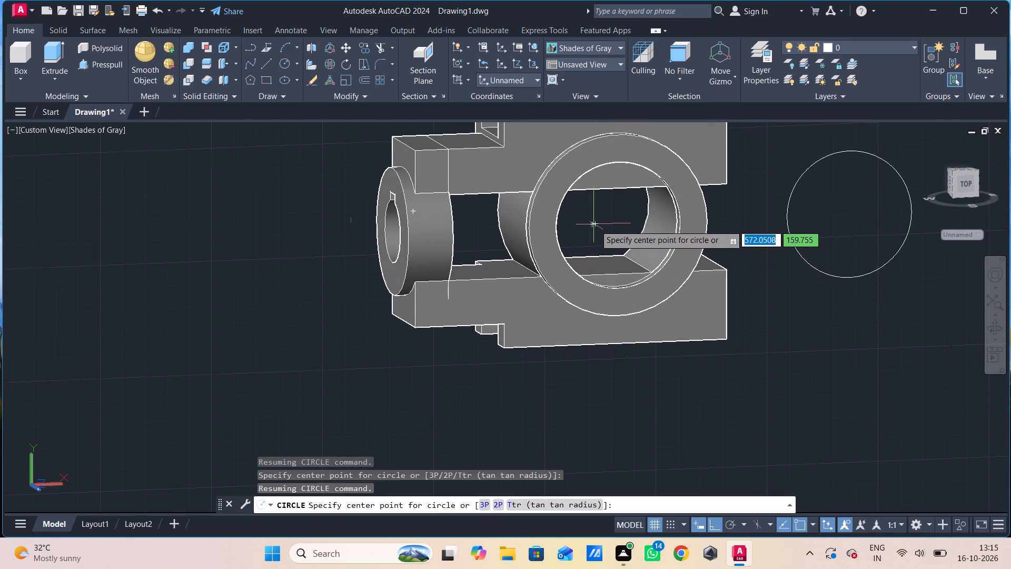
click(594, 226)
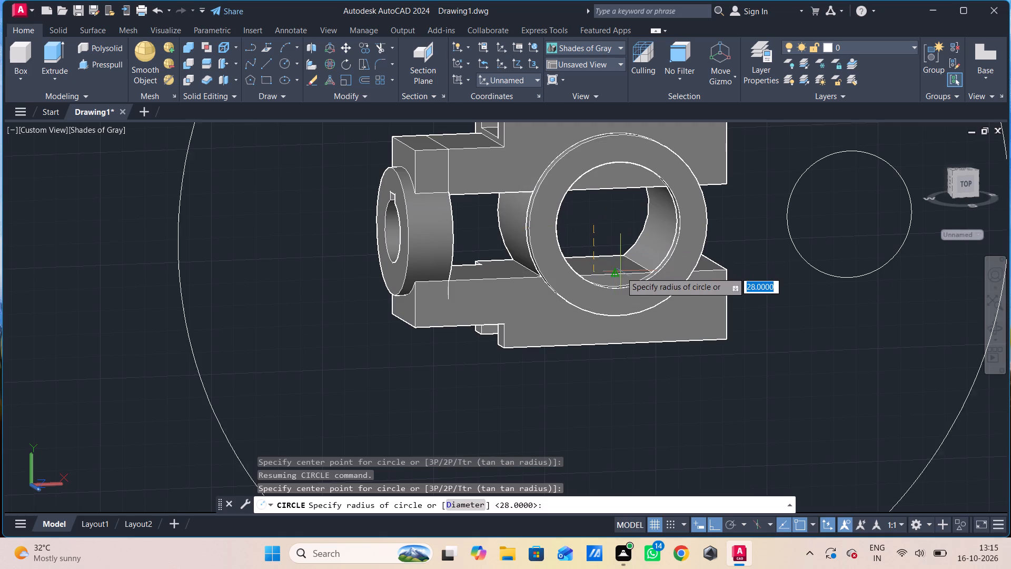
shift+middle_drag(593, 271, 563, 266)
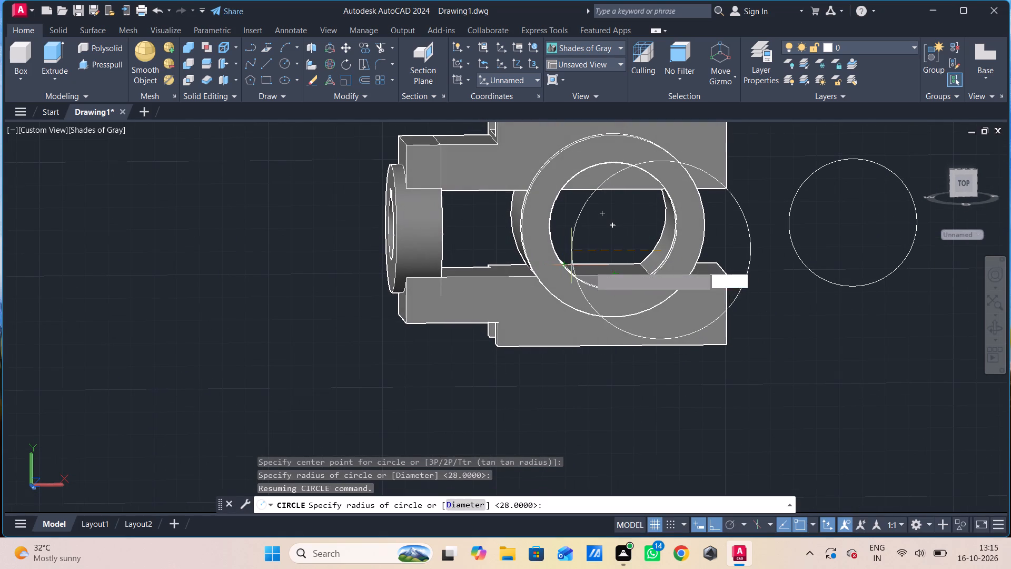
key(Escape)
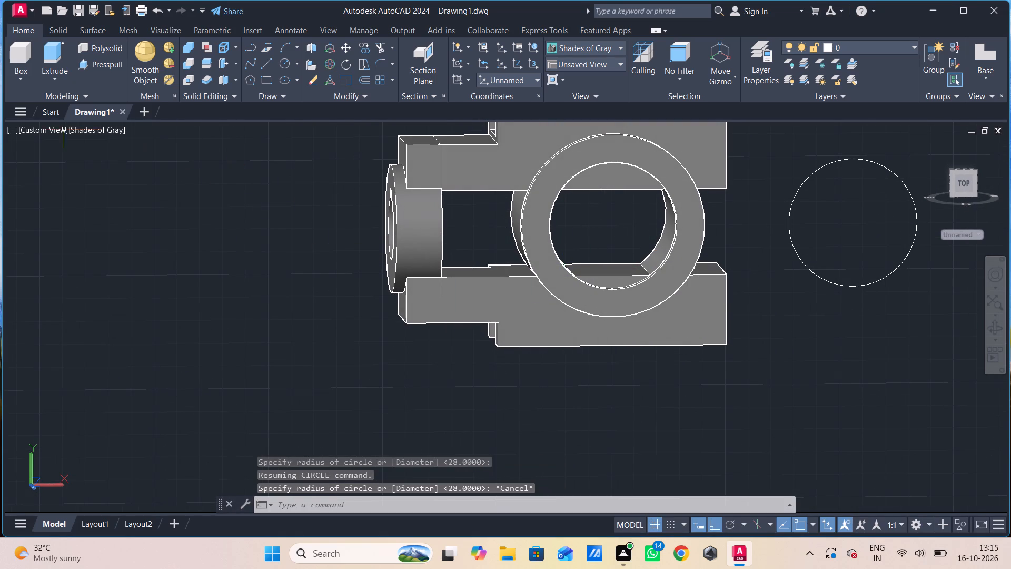
Switch to the Front view.
click(53, 125)
click(90, 218)
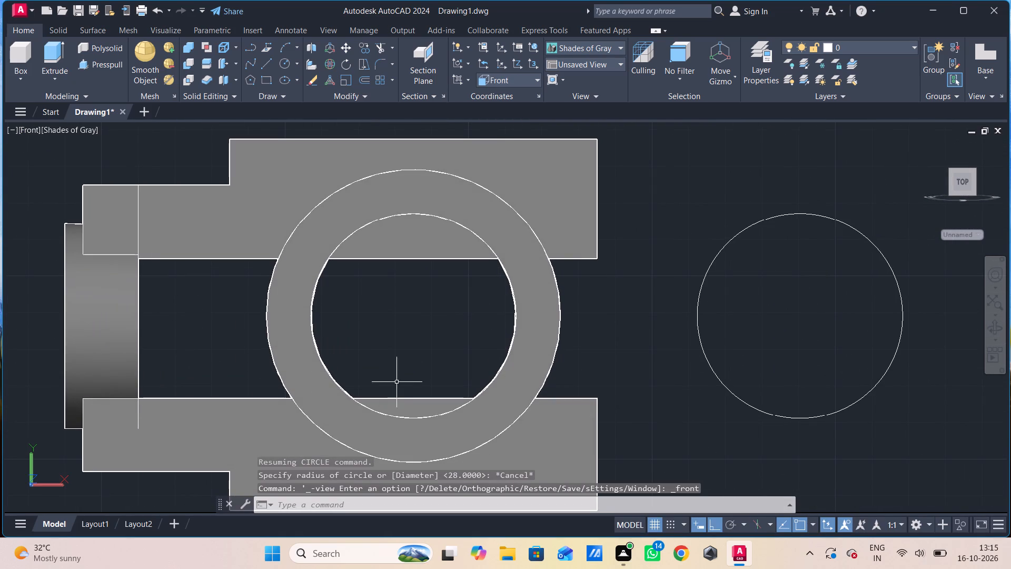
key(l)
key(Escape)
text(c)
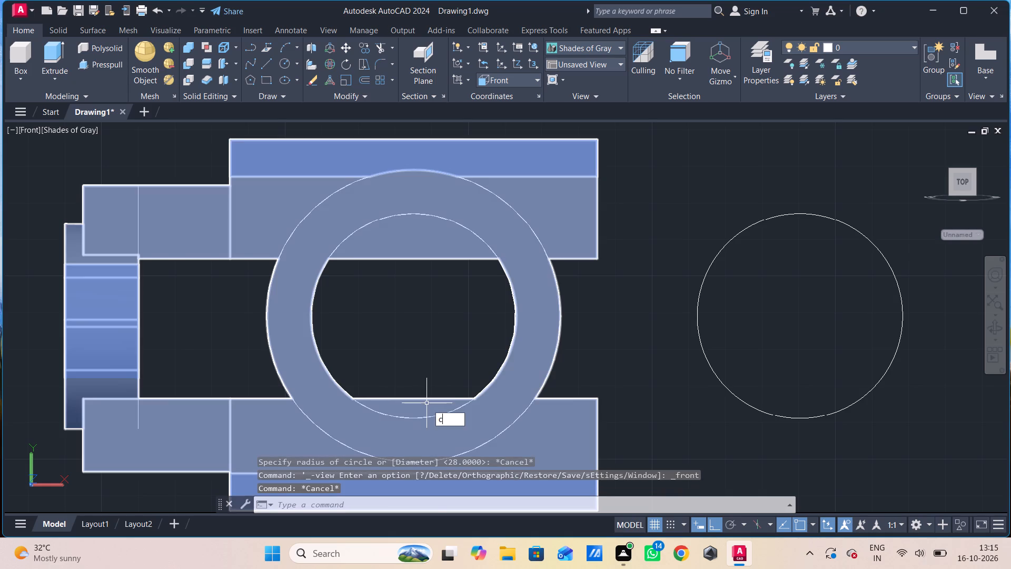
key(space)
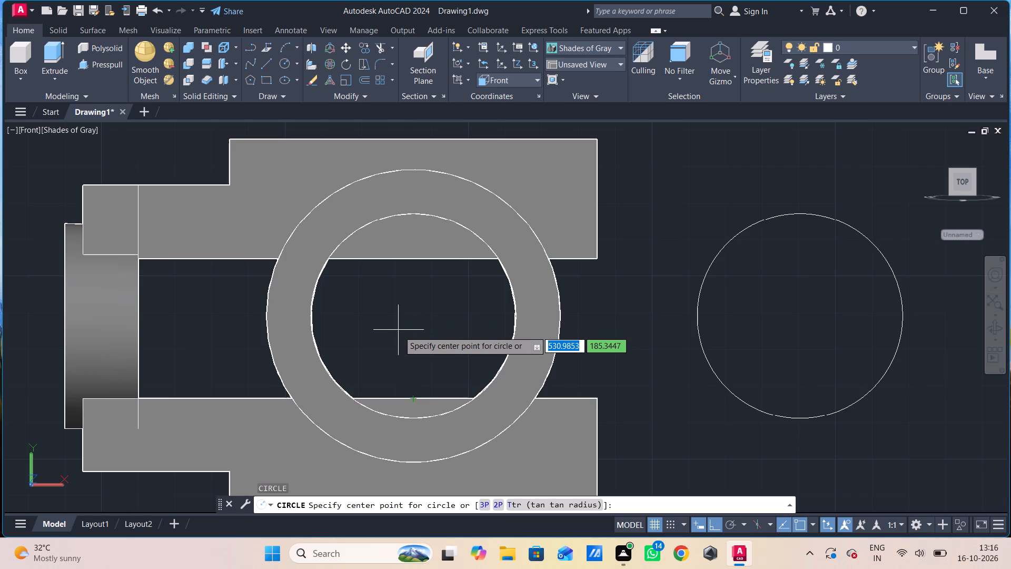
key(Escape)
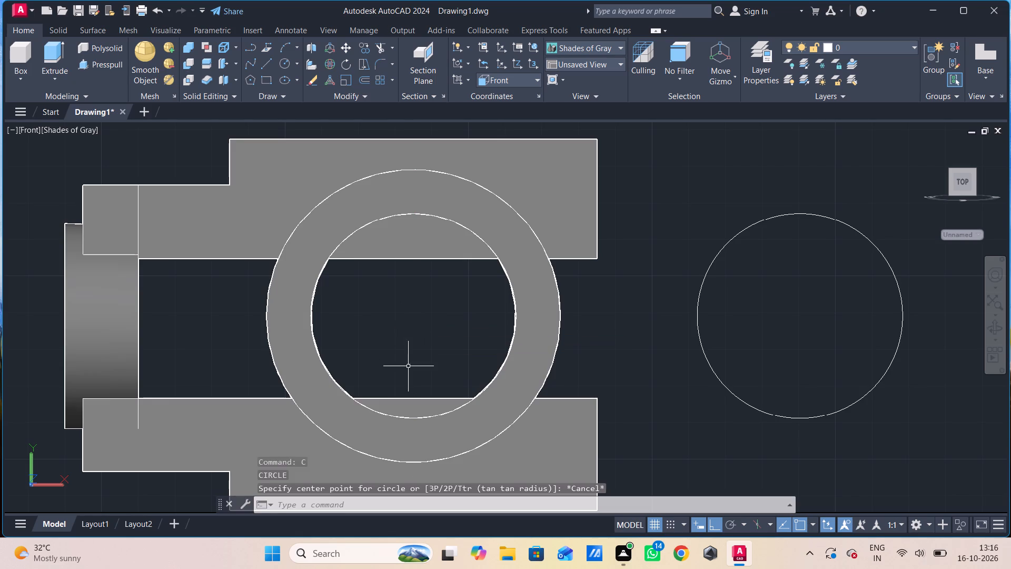
Measure the vertical gap inside the ring opening between the midpoints of the upper and lower blocks' inner edges with an aligned dimension.
text(da)
key(l)
key(space)
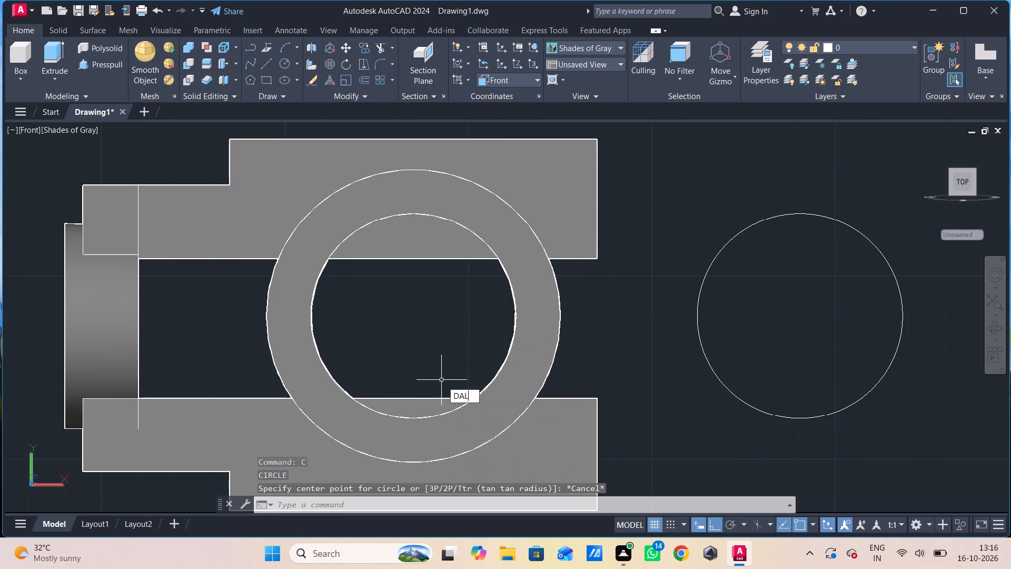
click(411, 260)
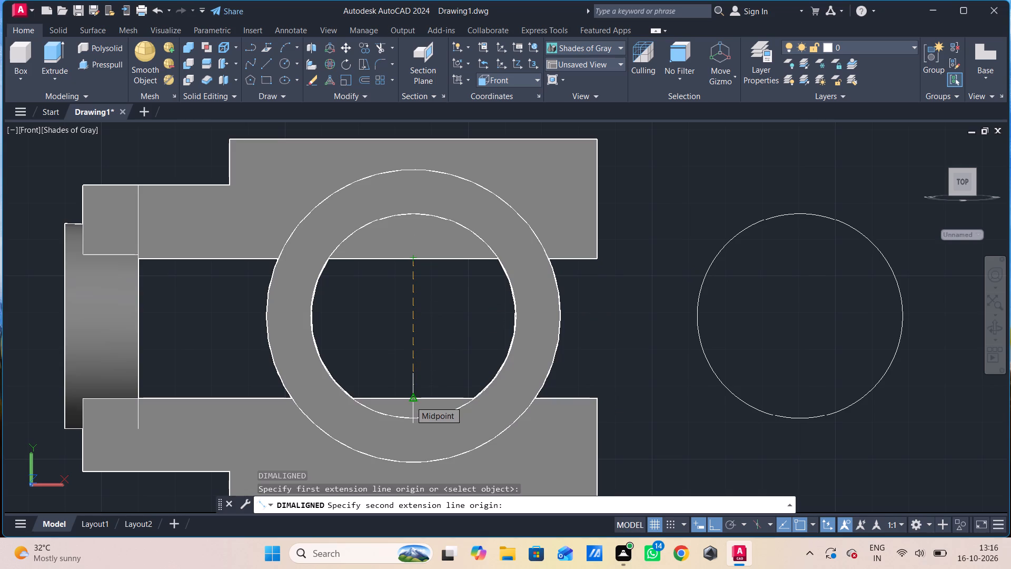
click(410, 401)
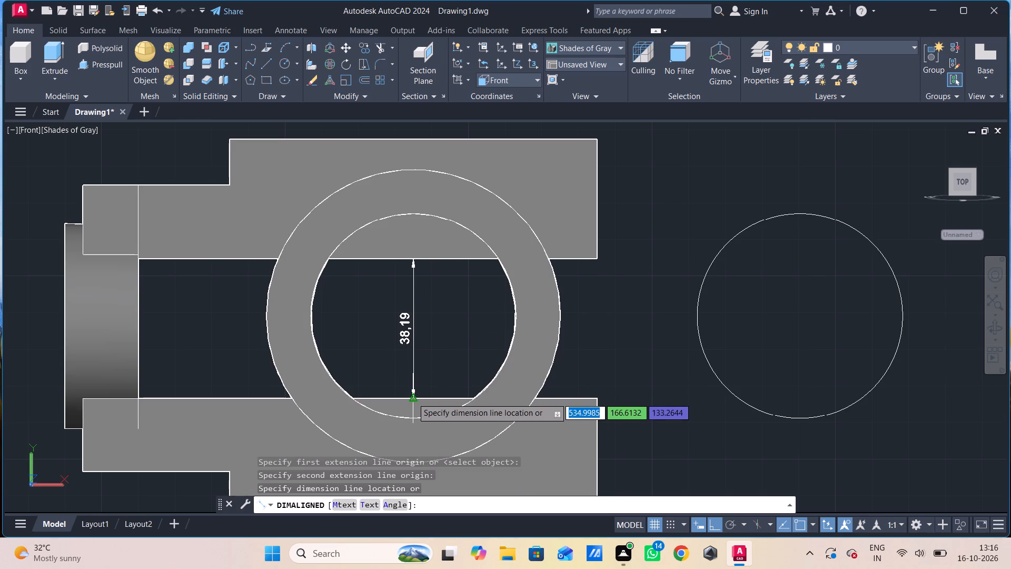
key(Escape)
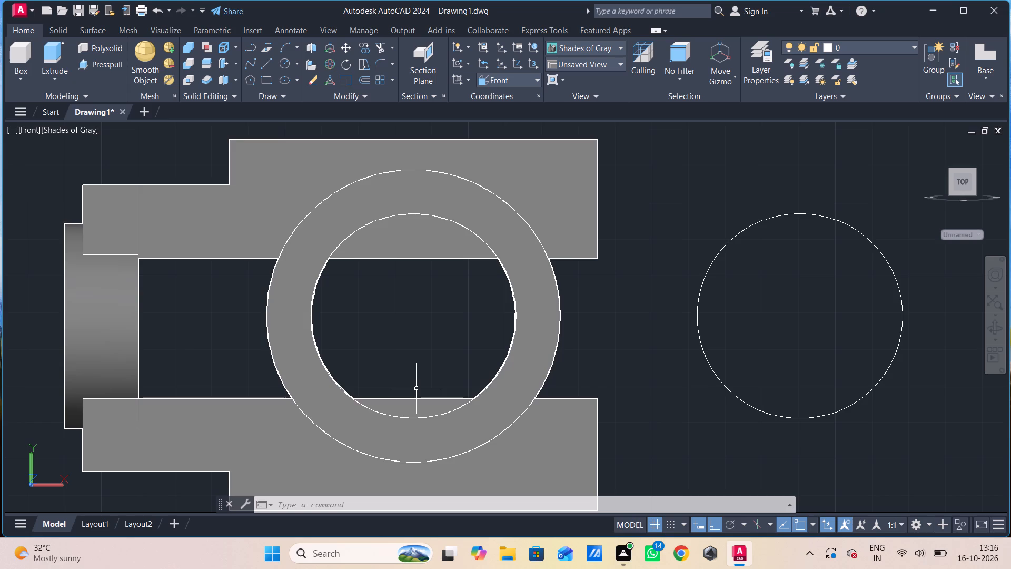
Draw a 19-unit vertical line upward from the midpoint of the lower block's inner edge inside the ring opening.
key(l)
key(space)
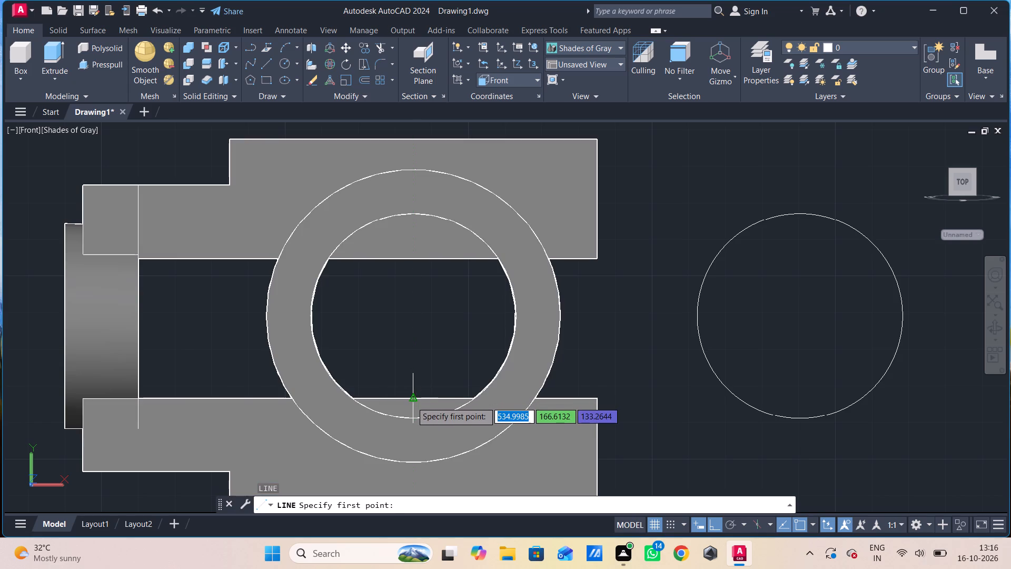
click(411, 401)
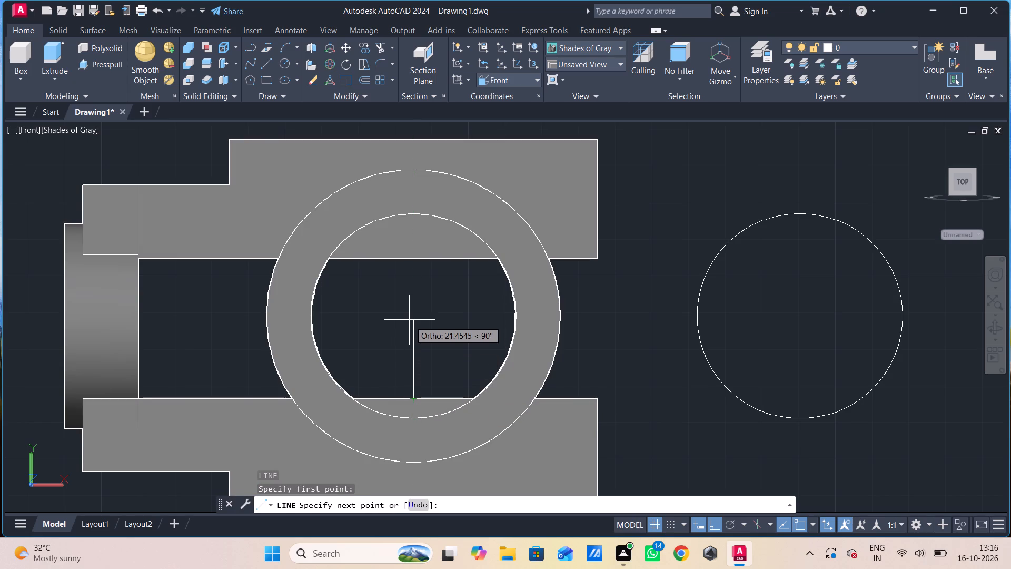
text(19)
key(Return)
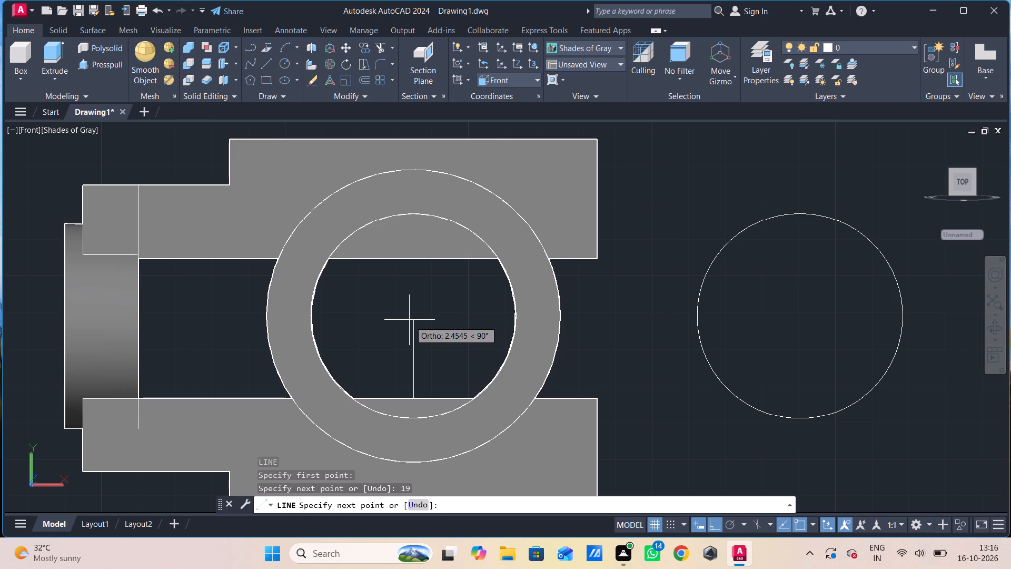
key(Escape)
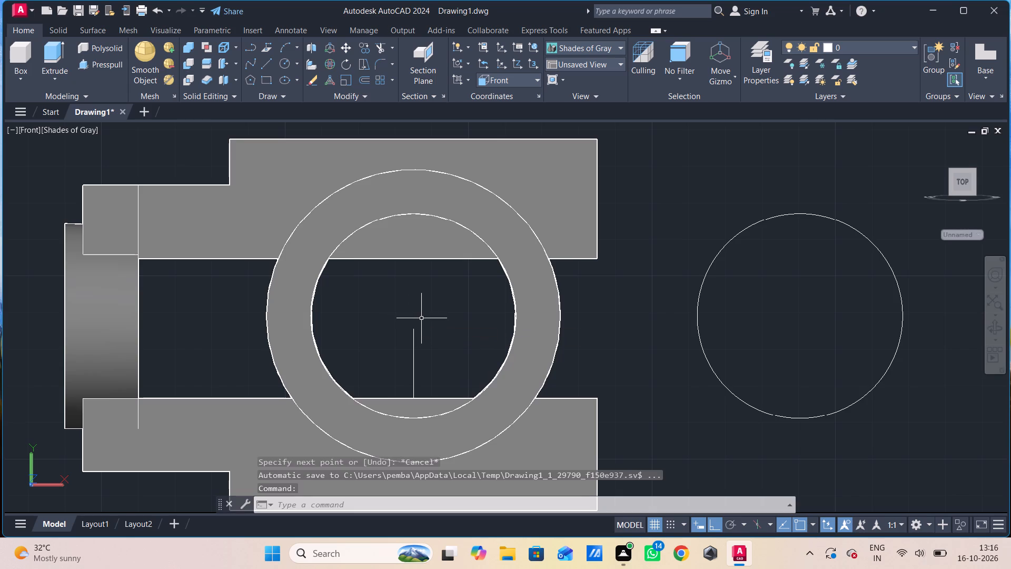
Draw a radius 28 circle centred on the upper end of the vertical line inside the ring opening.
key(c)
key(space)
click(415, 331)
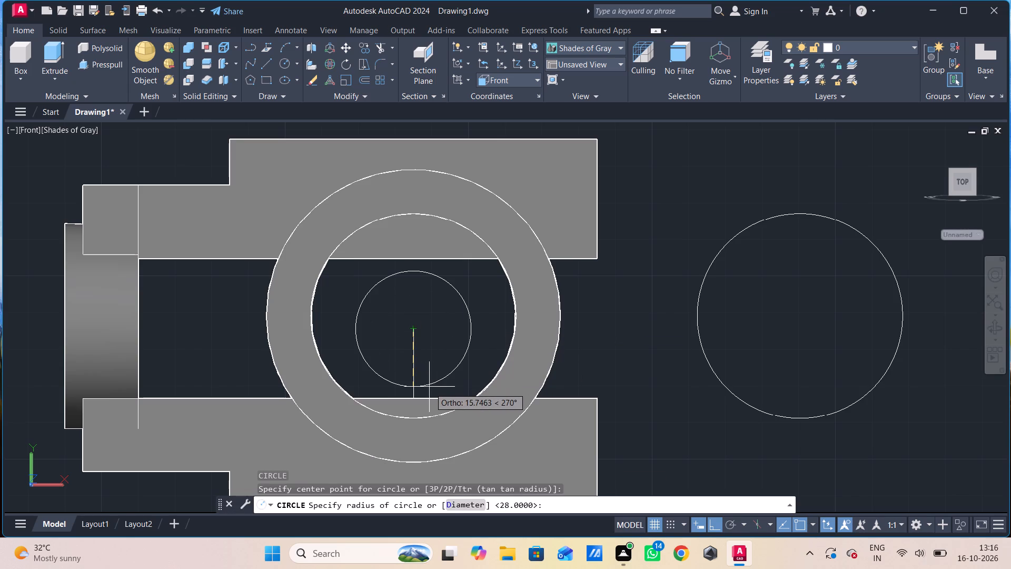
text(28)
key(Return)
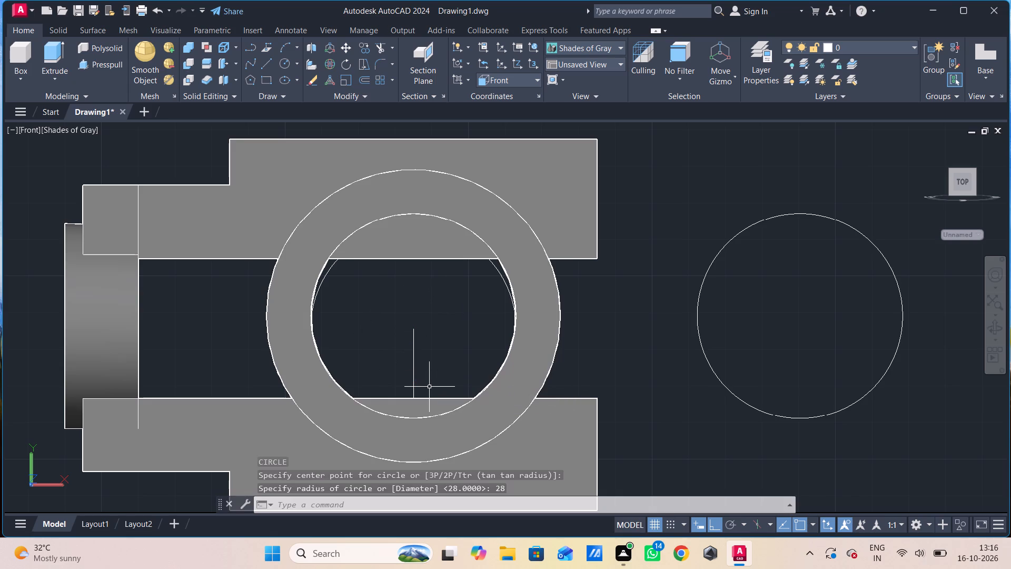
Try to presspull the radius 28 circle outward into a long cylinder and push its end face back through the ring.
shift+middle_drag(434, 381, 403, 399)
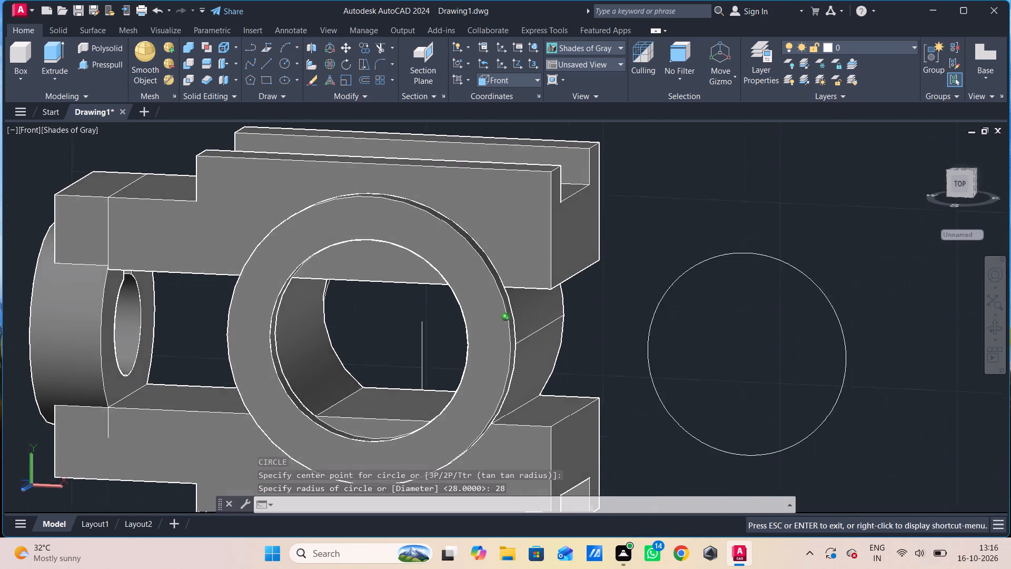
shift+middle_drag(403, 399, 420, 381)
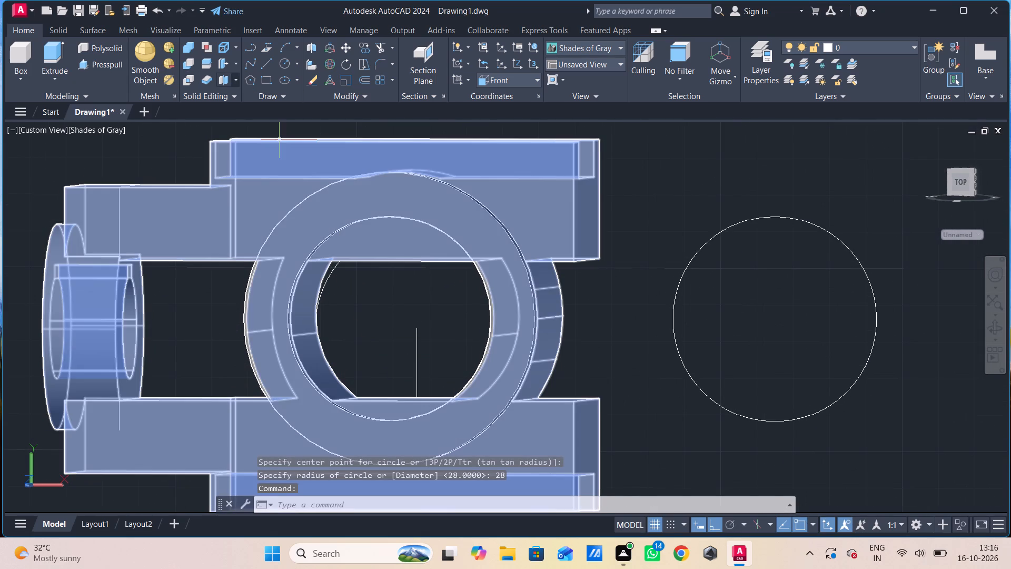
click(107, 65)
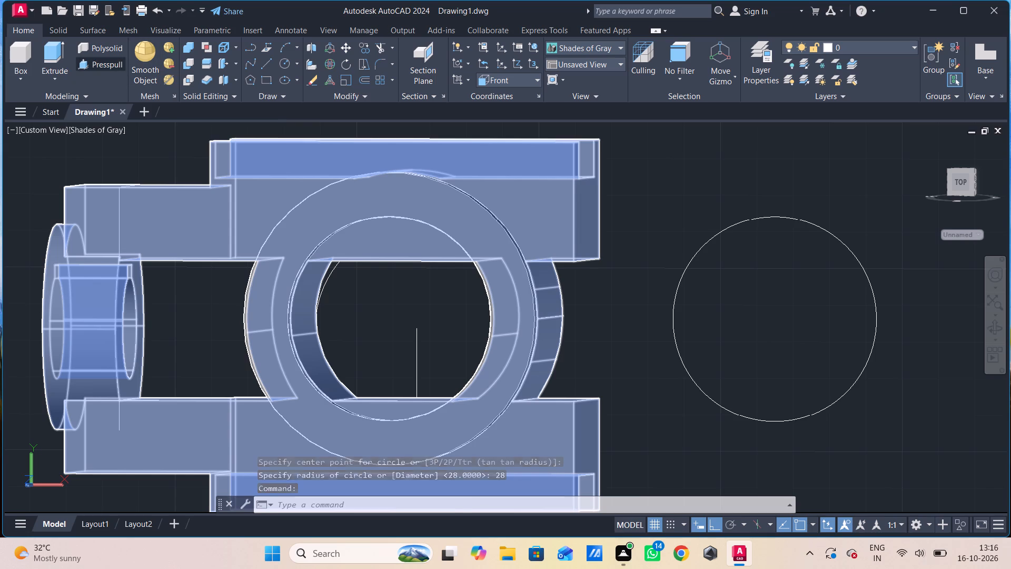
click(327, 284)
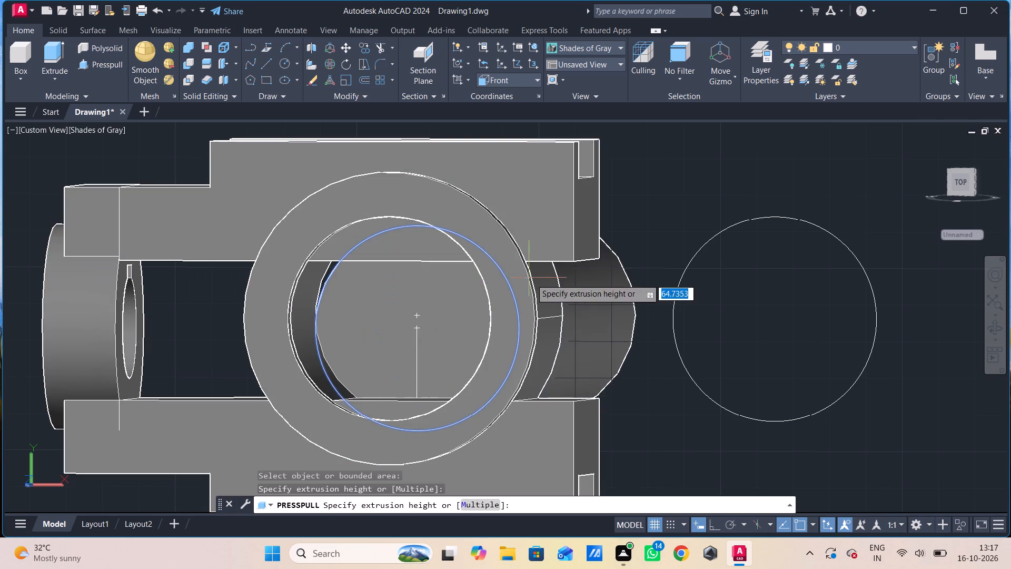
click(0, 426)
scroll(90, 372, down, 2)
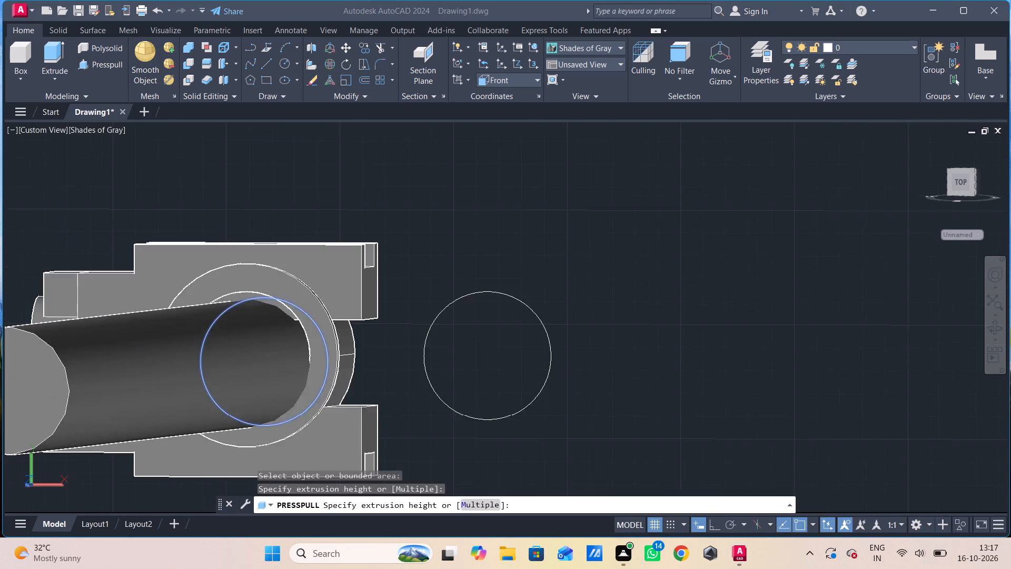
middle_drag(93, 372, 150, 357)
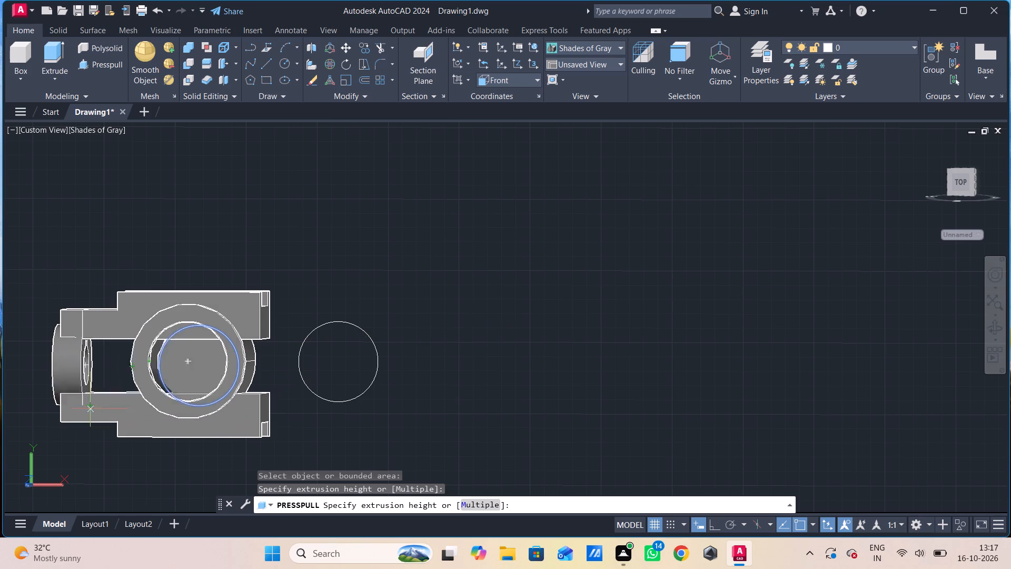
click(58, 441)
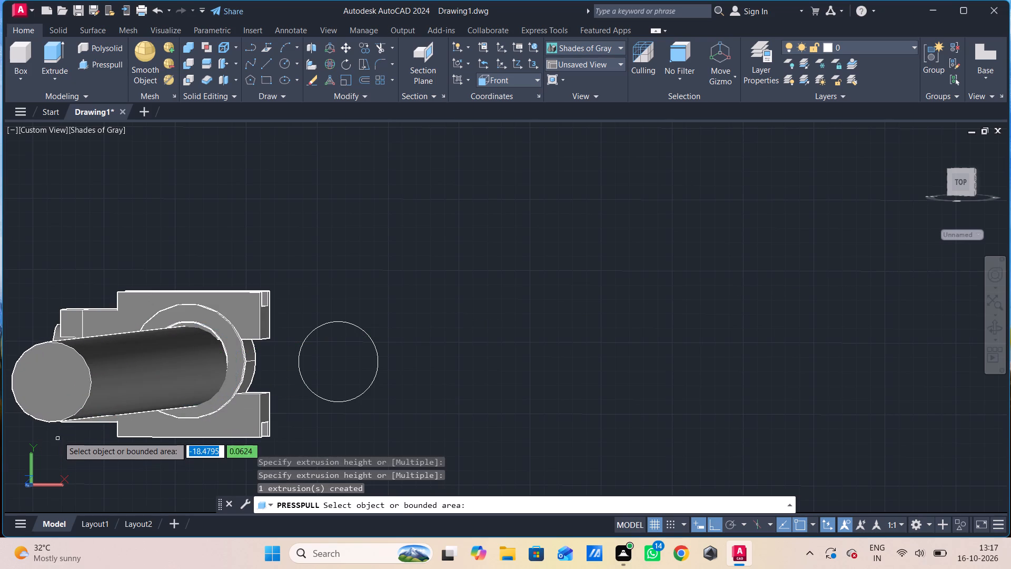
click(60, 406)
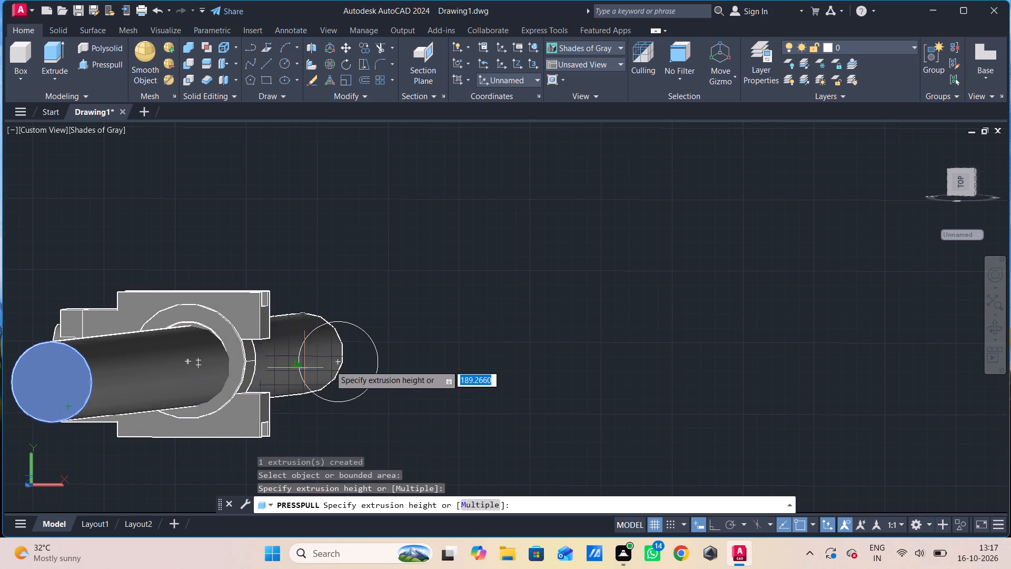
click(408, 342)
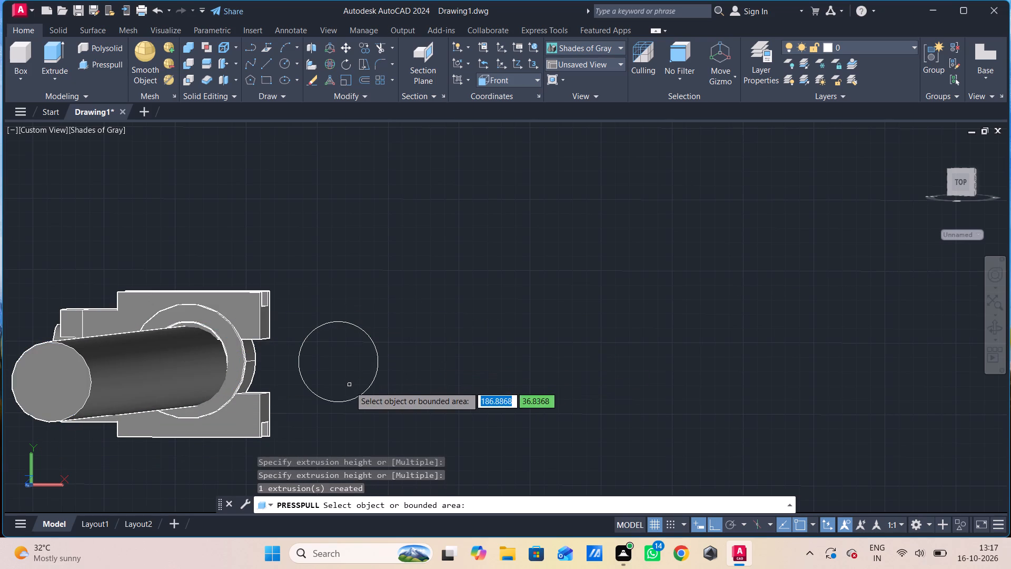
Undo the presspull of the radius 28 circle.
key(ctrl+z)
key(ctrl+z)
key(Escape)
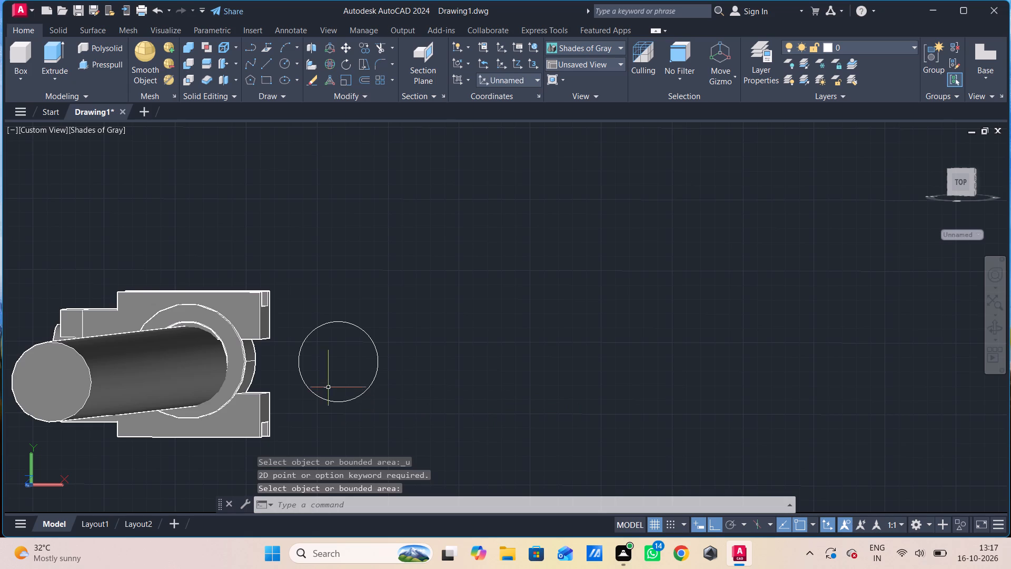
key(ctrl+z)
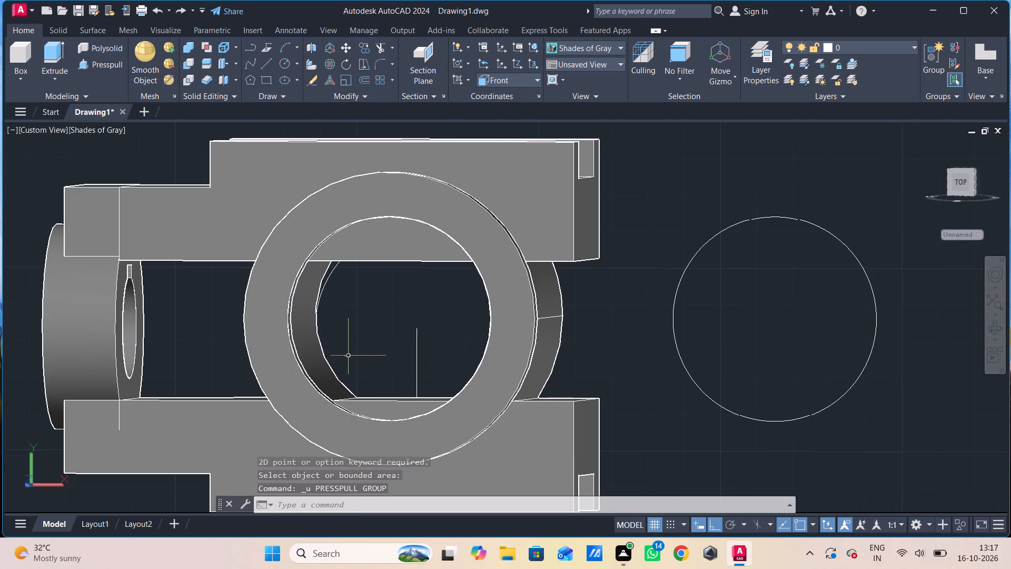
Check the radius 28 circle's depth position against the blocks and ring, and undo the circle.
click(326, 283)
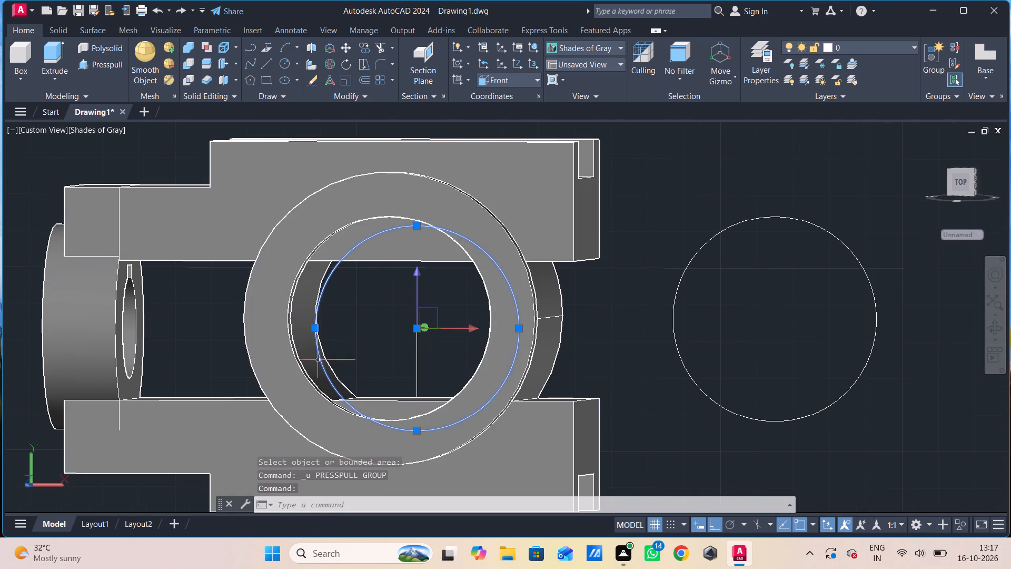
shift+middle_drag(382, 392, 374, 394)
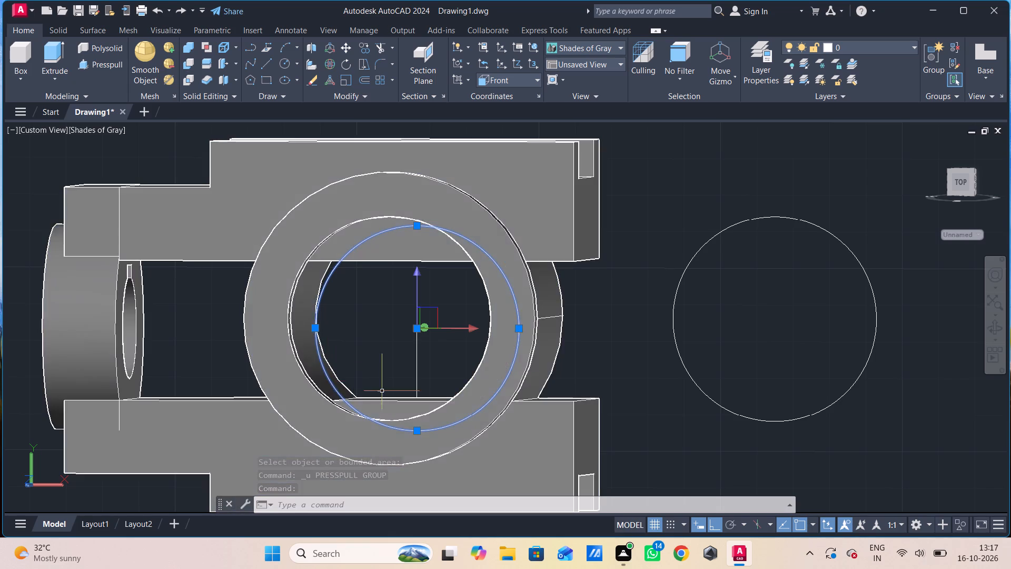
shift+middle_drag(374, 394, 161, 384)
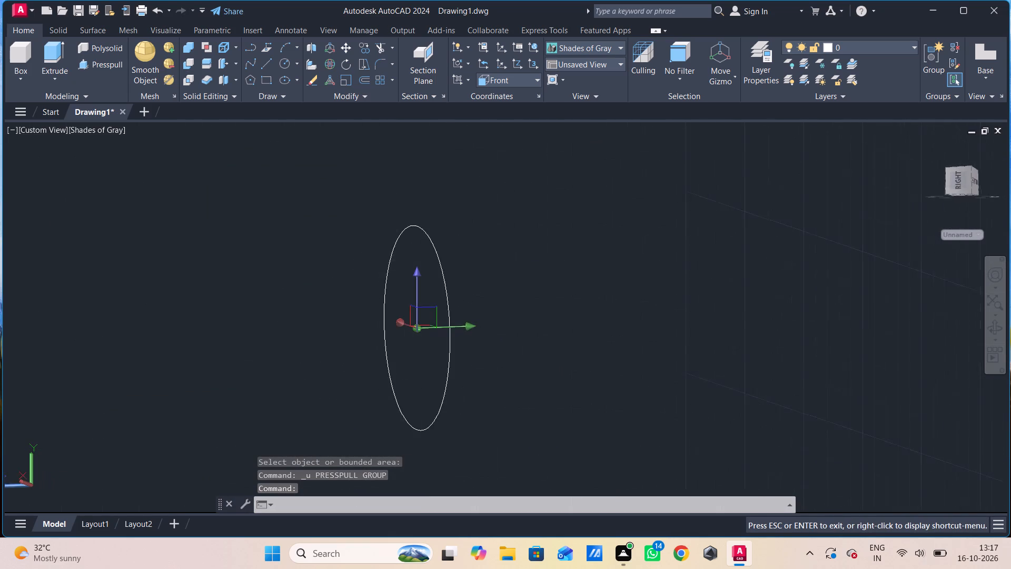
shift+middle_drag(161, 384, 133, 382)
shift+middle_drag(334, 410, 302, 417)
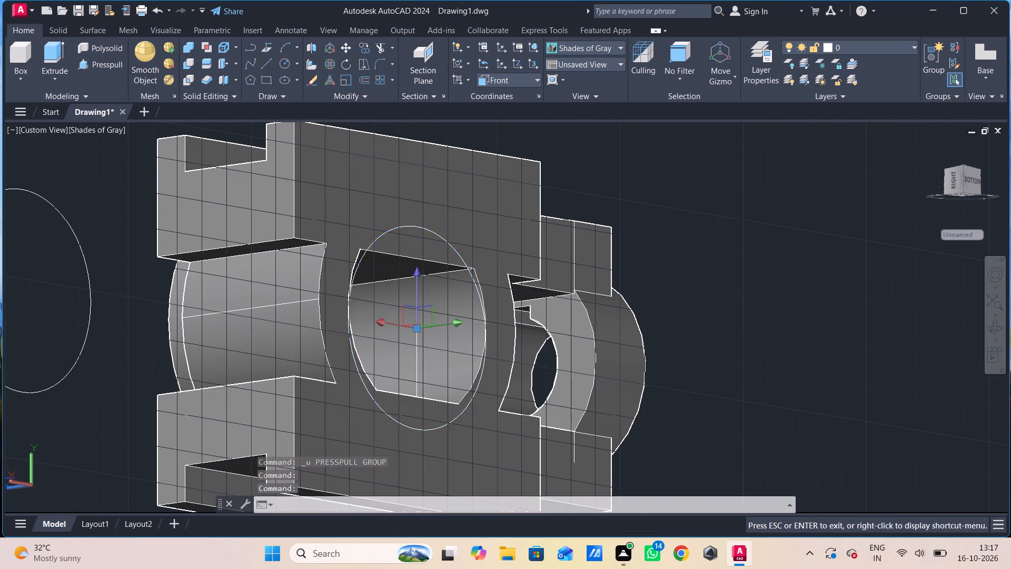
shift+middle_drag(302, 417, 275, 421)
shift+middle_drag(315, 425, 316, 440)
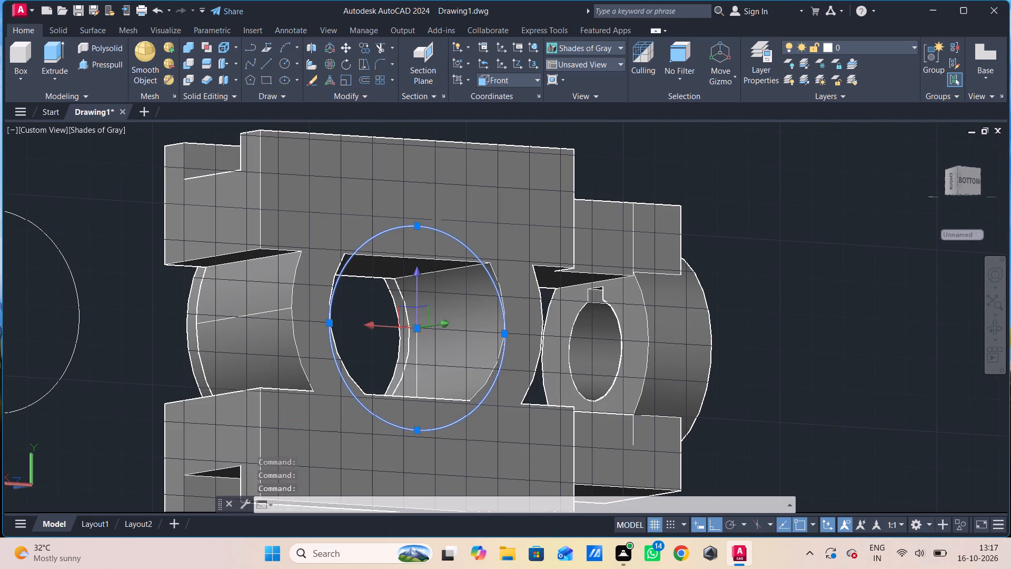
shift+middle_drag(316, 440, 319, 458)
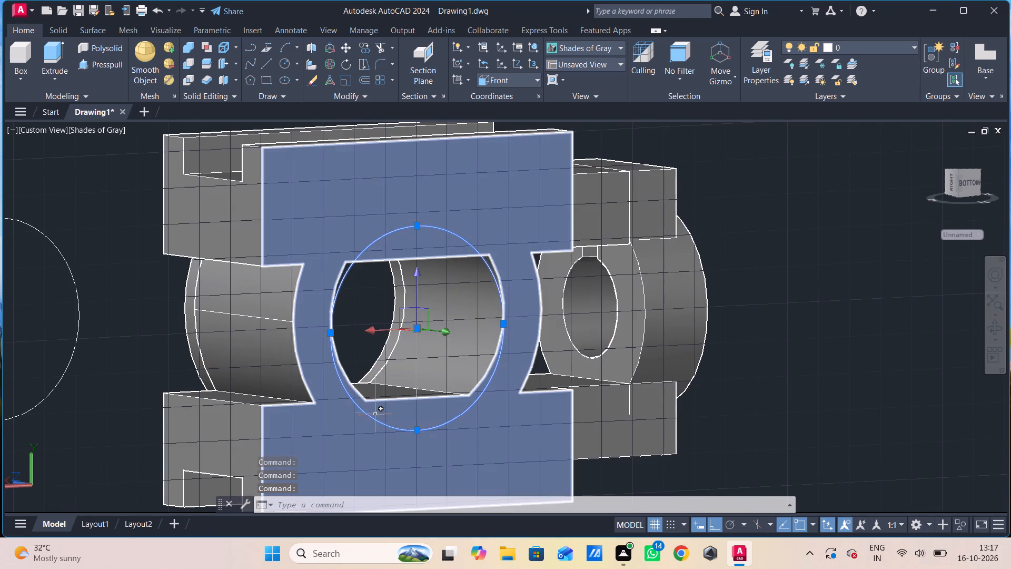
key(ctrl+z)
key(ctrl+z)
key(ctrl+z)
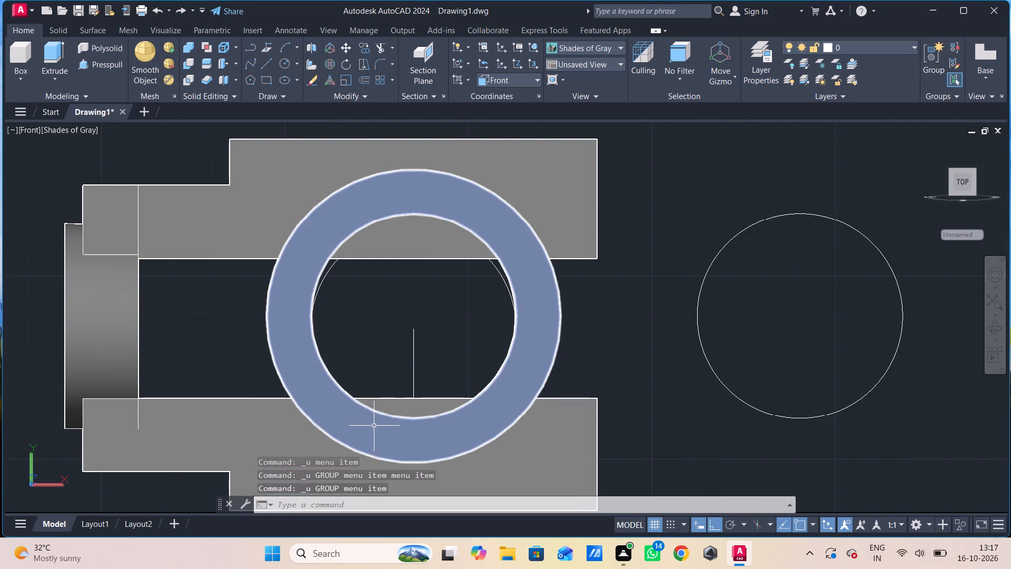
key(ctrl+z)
Move the vertical line by its lower endpoint to the midpoint of the lower block's front inner edge.
shift+middle_drag(381, 404, 379, 413)
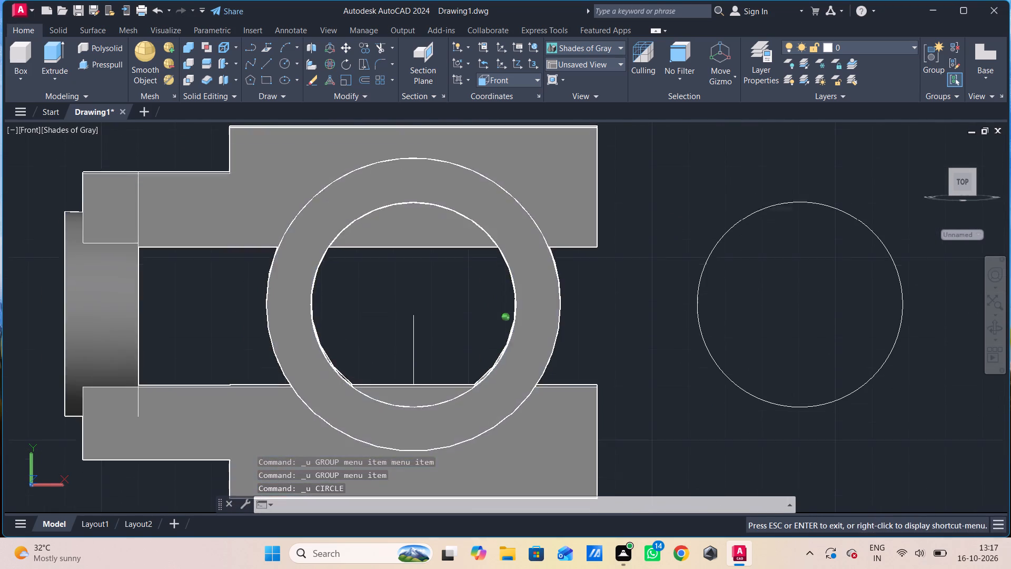
shift+middle_drag(379, 413, 380, 411)
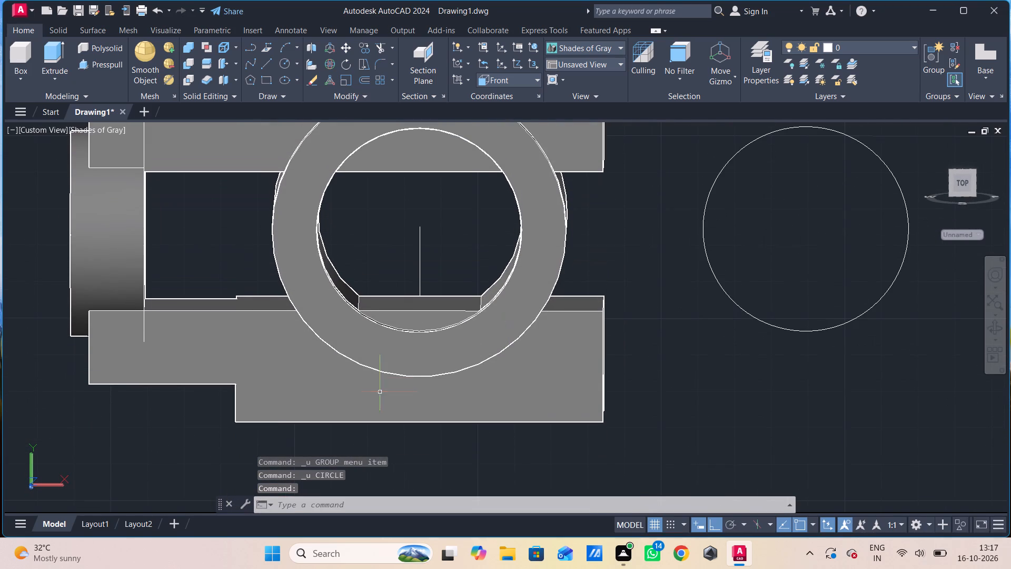
click(420, 261)
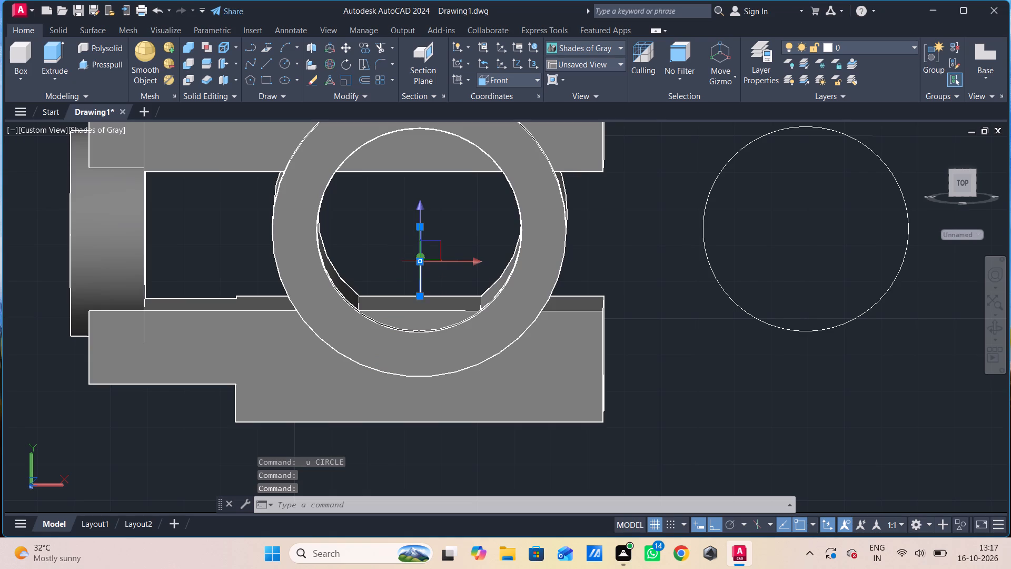
key(m)
key(space)
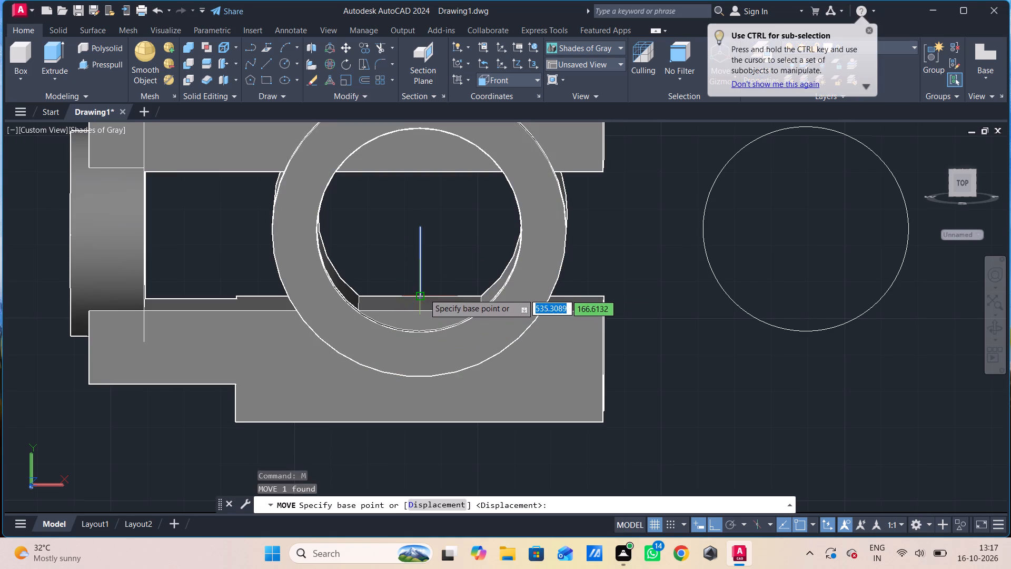
click(424, 293)
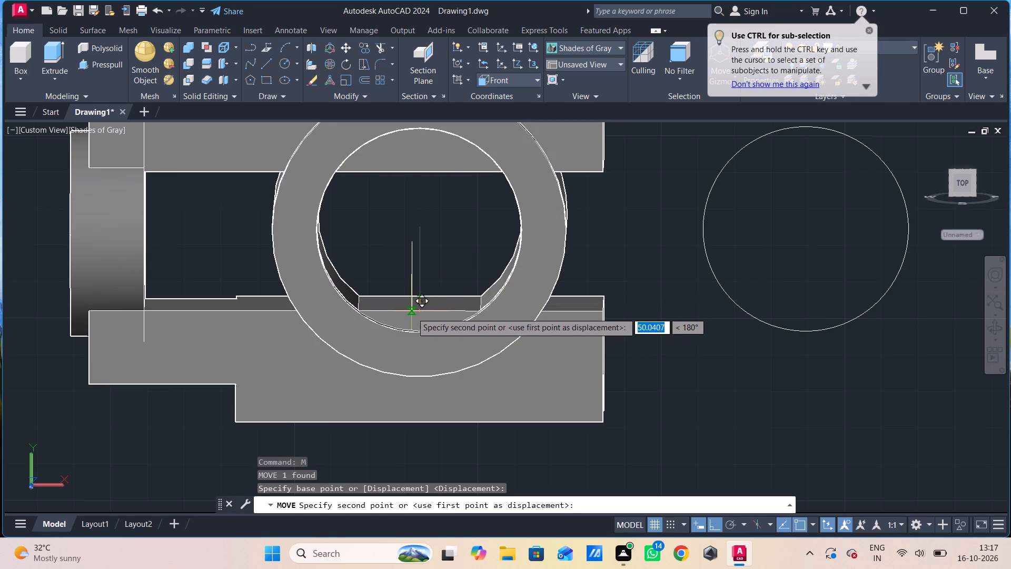
click(417, 313)
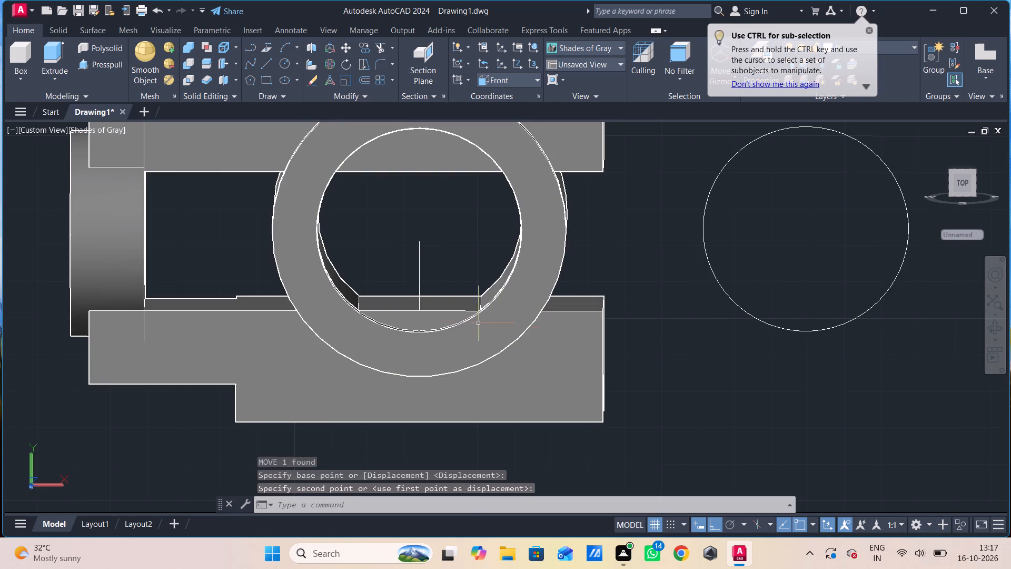
Draw a radius 28 circle centred on the upper end of the moved vertical line.
text(c)
key(space)
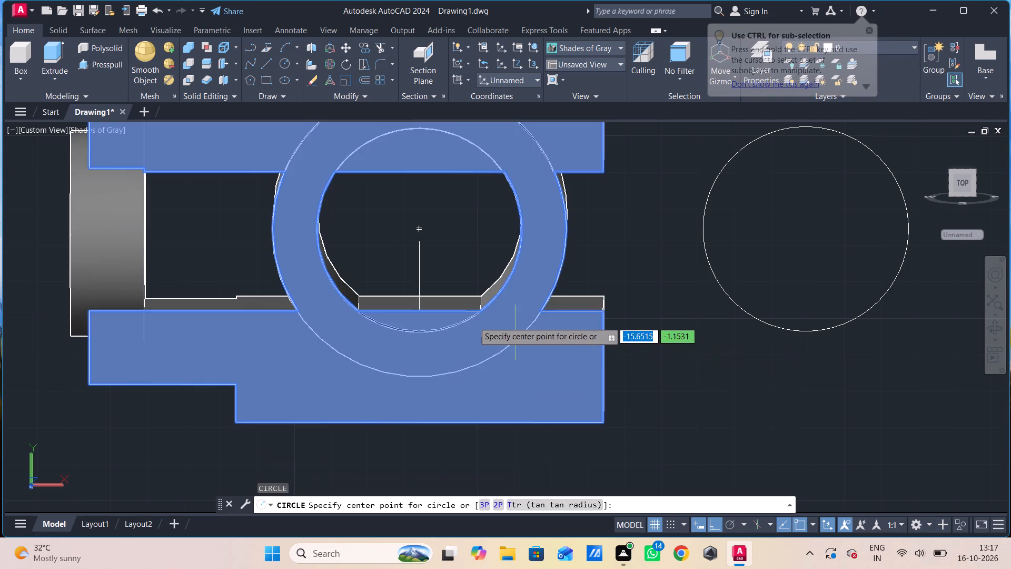
click(419, 244)
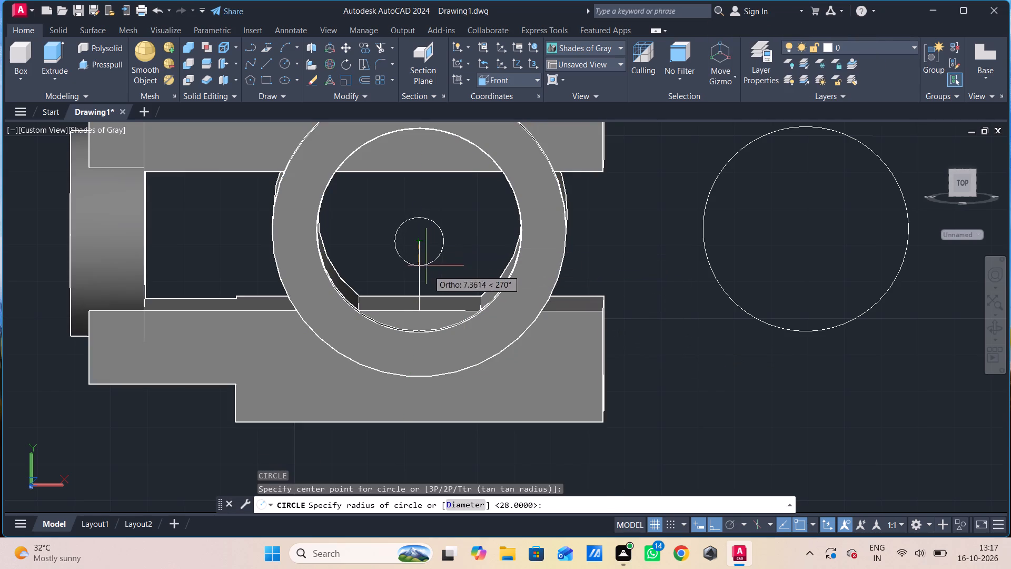
text(28)
key(Return)
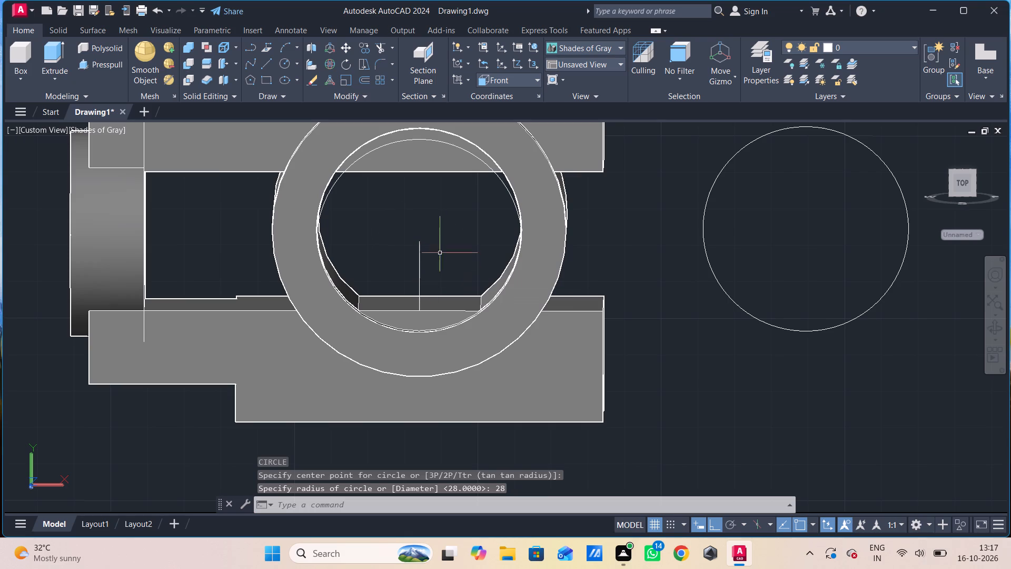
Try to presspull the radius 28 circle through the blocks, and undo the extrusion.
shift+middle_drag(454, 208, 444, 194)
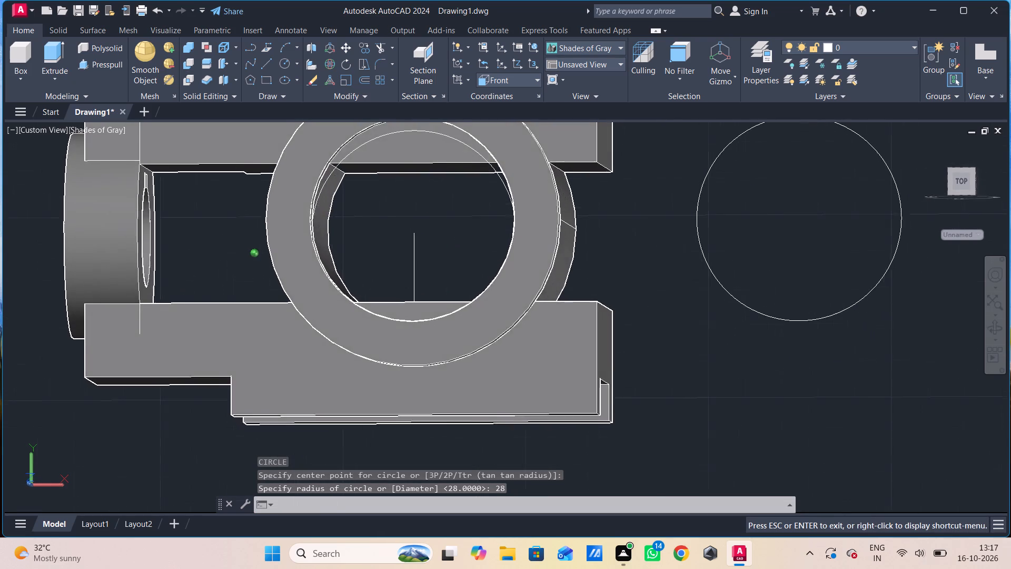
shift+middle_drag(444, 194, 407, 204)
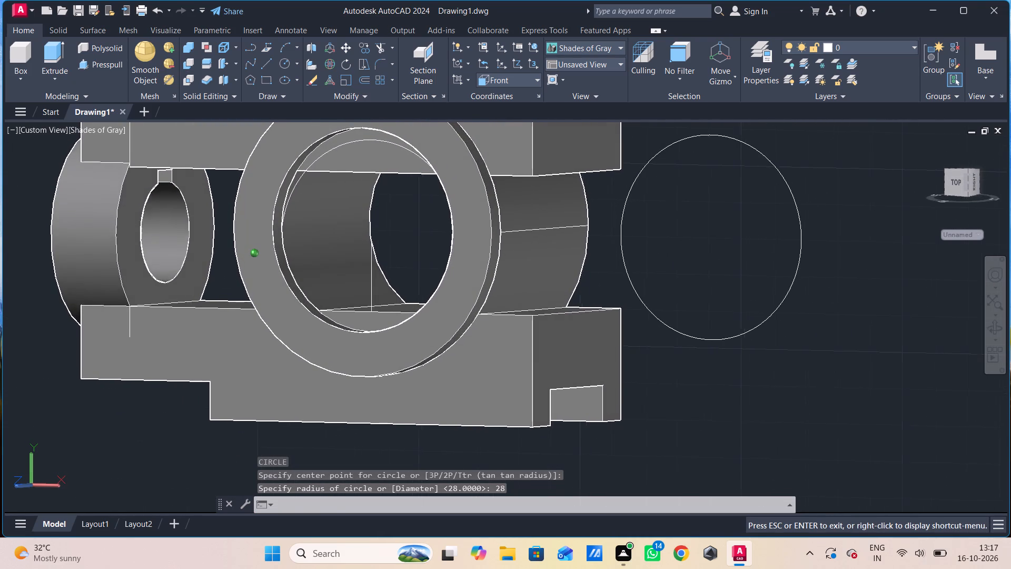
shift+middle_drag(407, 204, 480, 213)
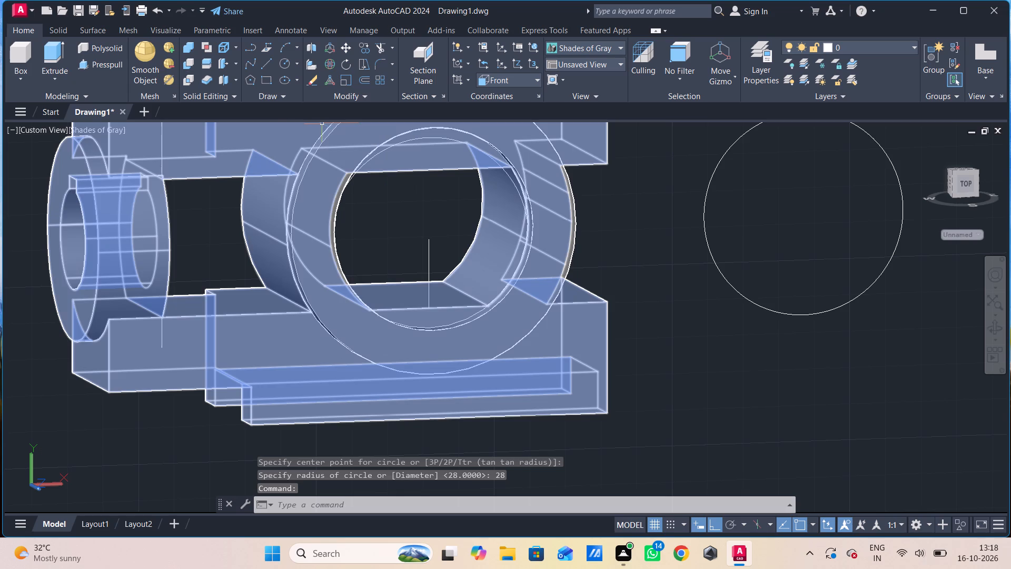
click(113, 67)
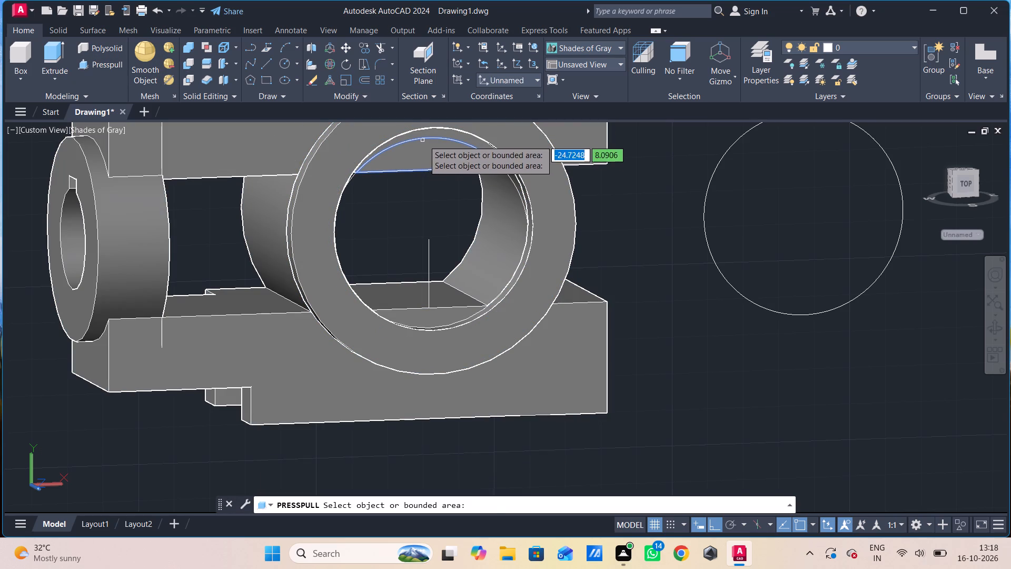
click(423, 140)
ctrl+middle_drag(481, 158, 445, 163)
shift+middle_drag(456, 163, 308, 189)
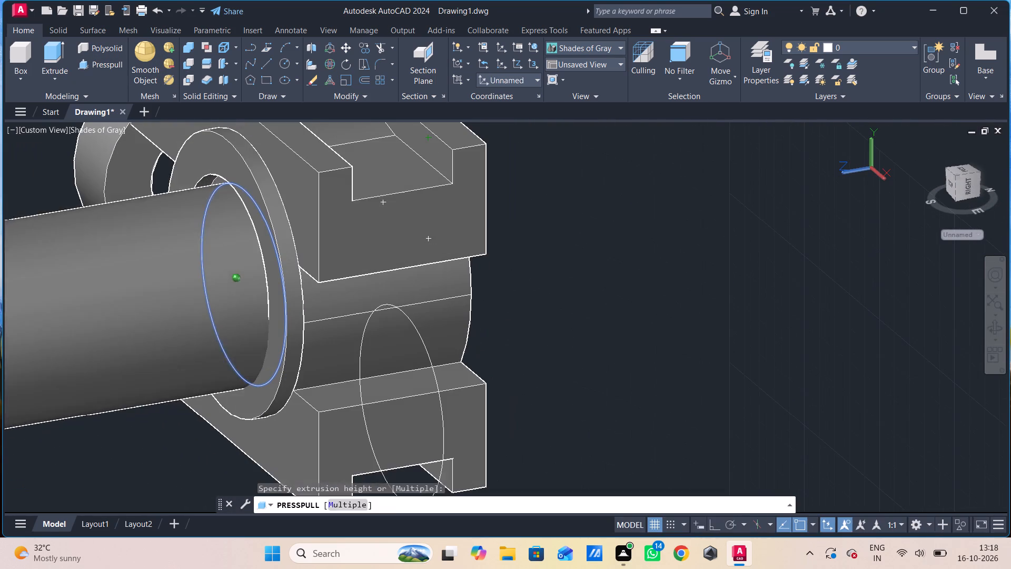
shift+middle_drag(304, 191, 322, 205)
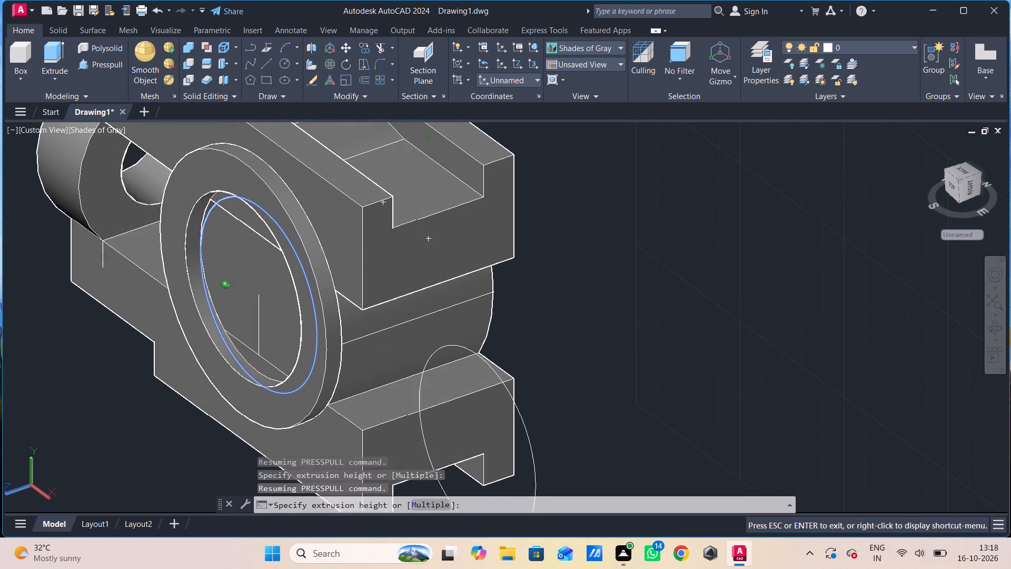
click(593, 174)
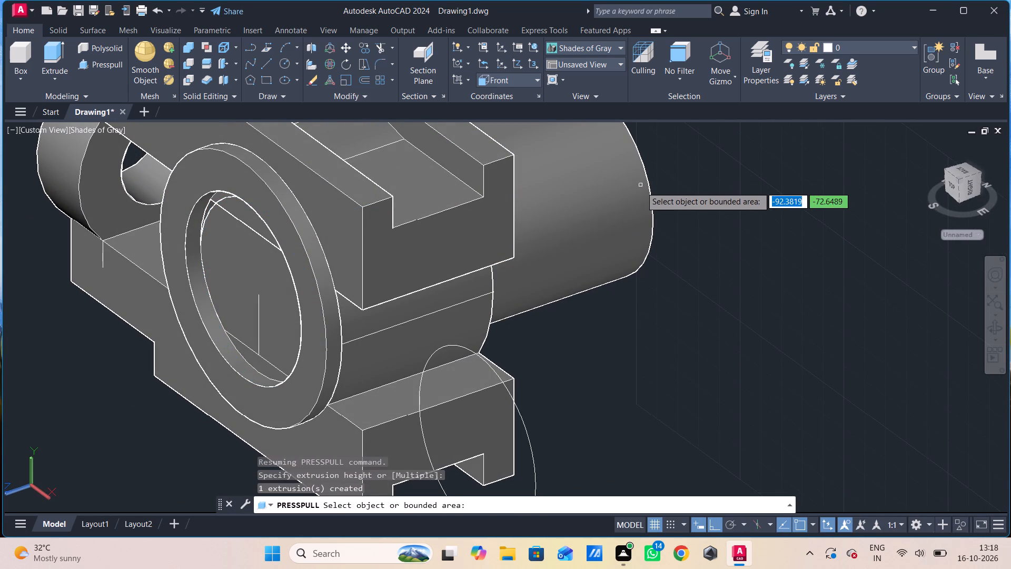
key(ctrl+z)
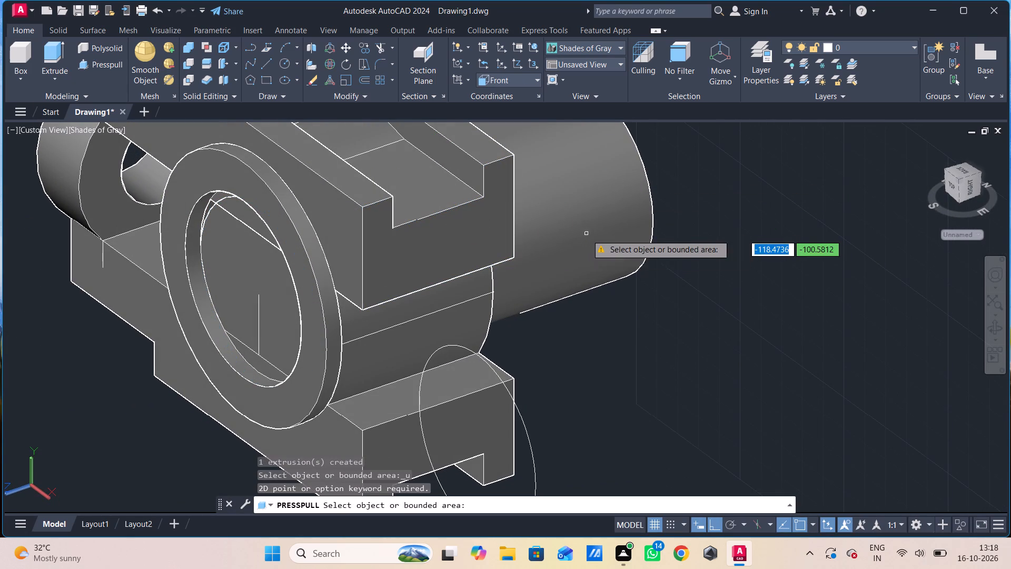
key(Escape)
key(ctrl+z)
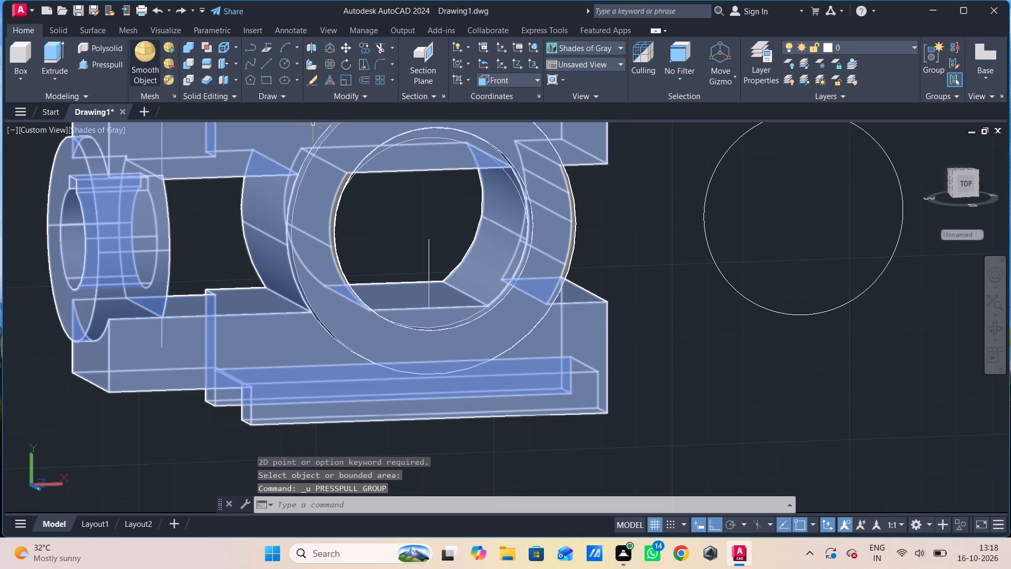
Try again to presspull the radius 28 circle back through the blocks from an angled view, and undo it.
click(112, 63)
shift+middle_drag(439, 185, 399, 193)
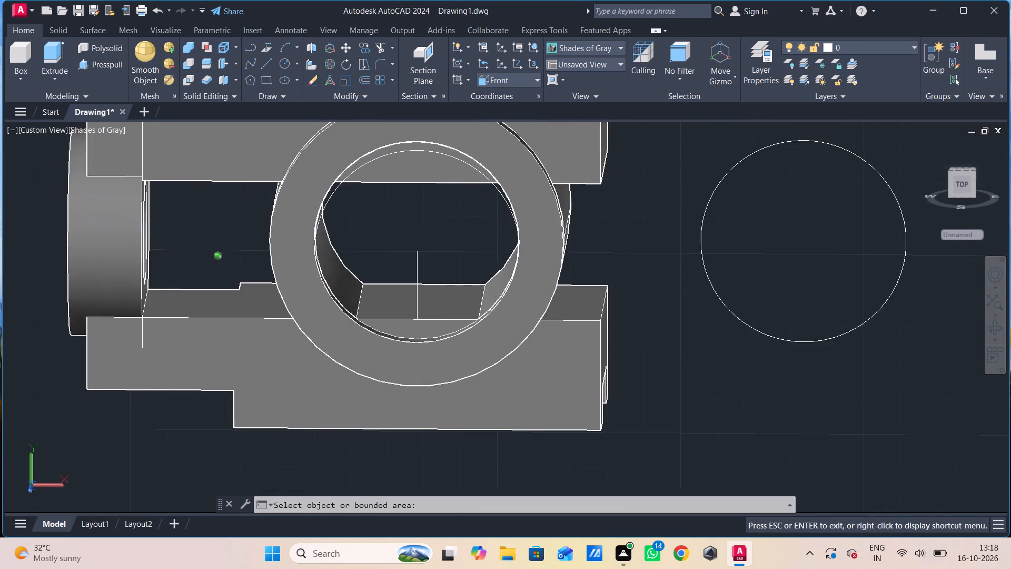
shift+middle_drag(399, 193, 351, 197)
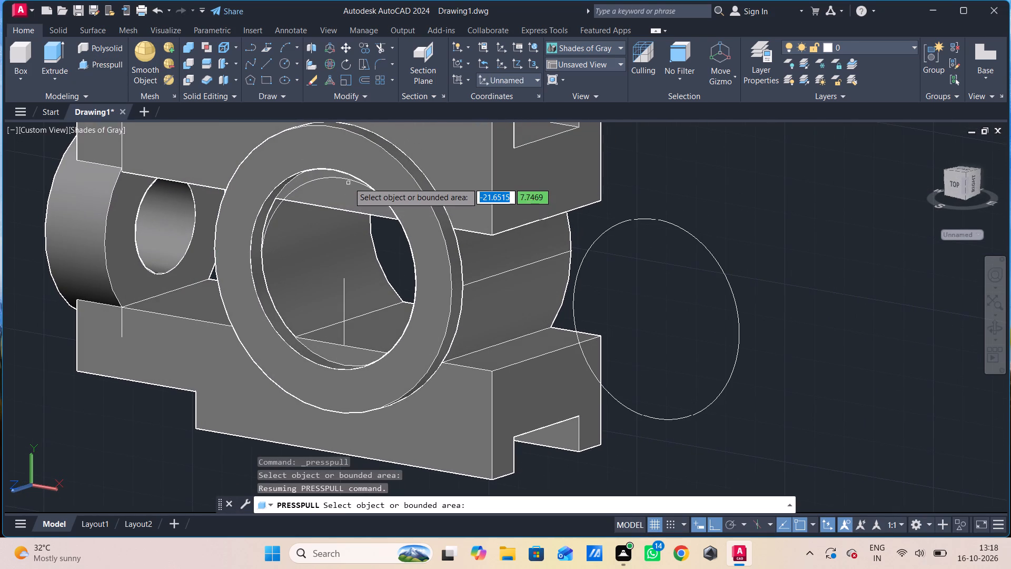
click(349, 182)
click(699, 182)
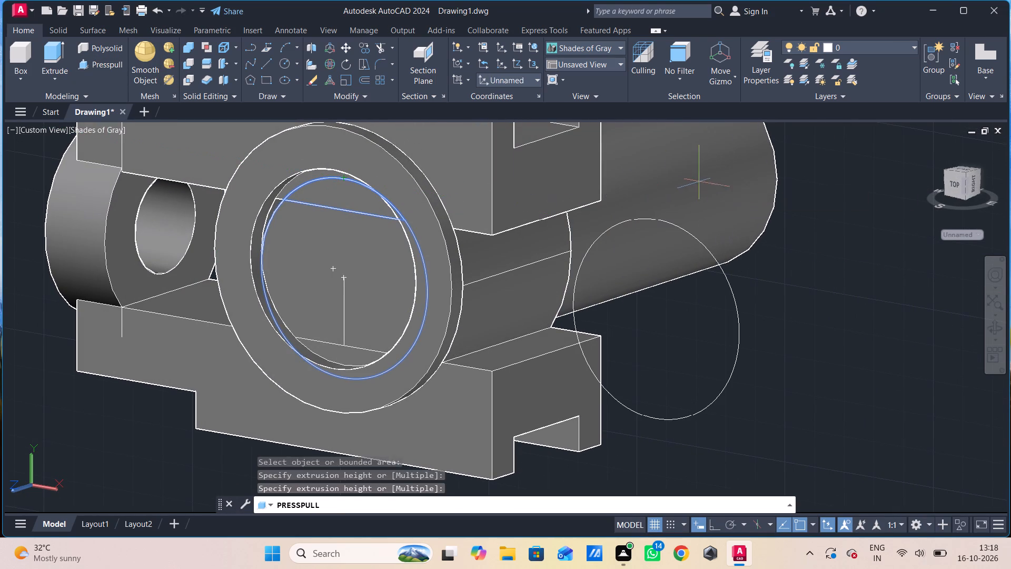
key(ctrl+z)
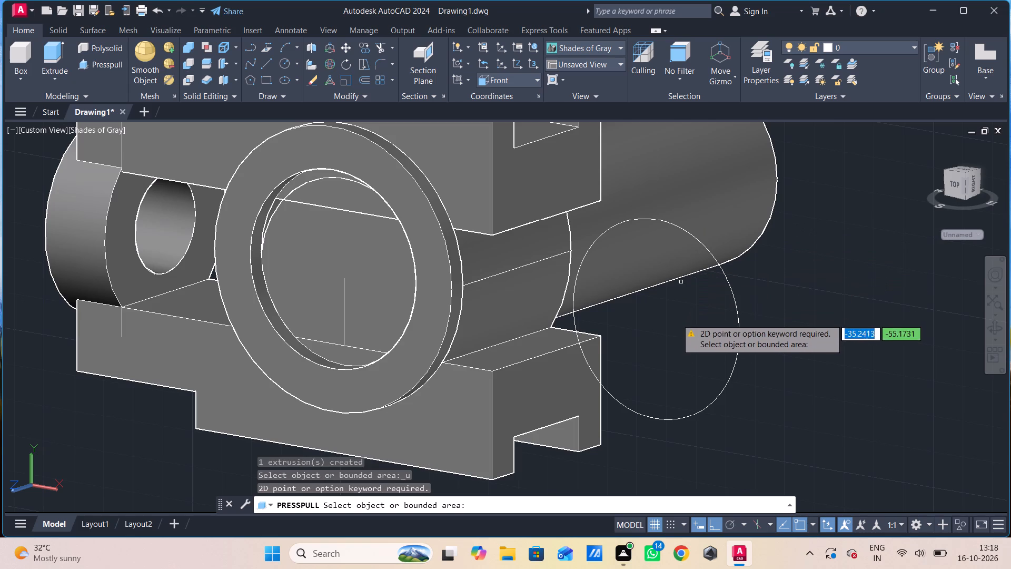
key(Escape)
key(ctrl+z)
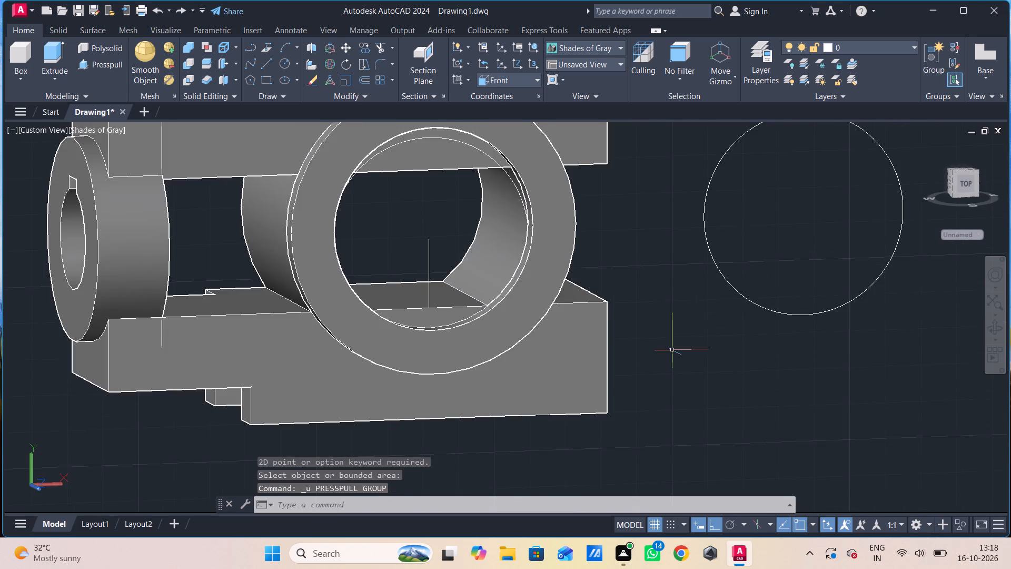
Undo the recent circles, line move, union and disc move until the solid disc is separate beside the two construction circles.
key(ctrl+z)
key(ctrl+z)
key(Escape)
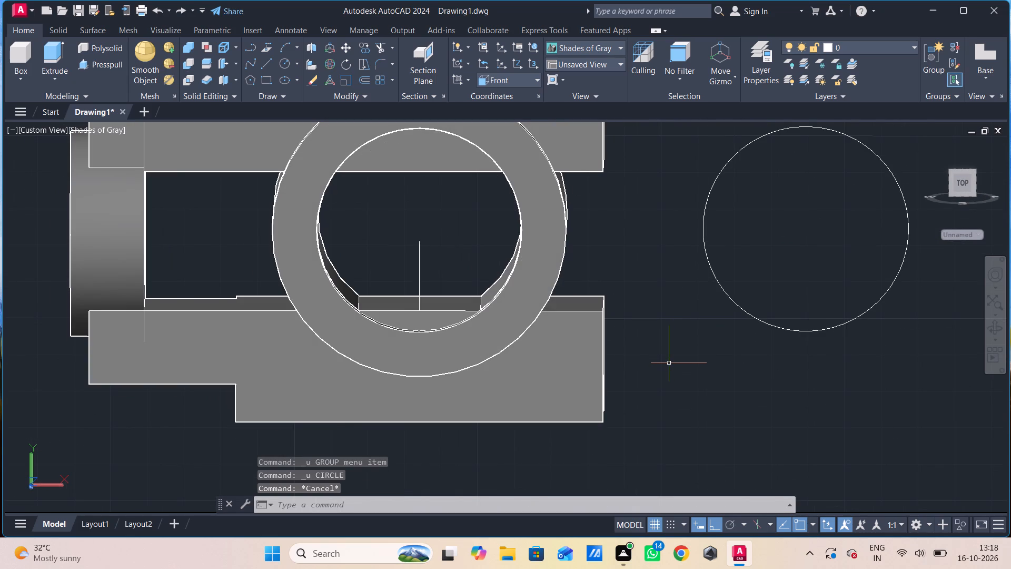
scroll(669, 364, down, 2)
key(ctrl+z)
key(ctrl+z)
key(ctrl+z)
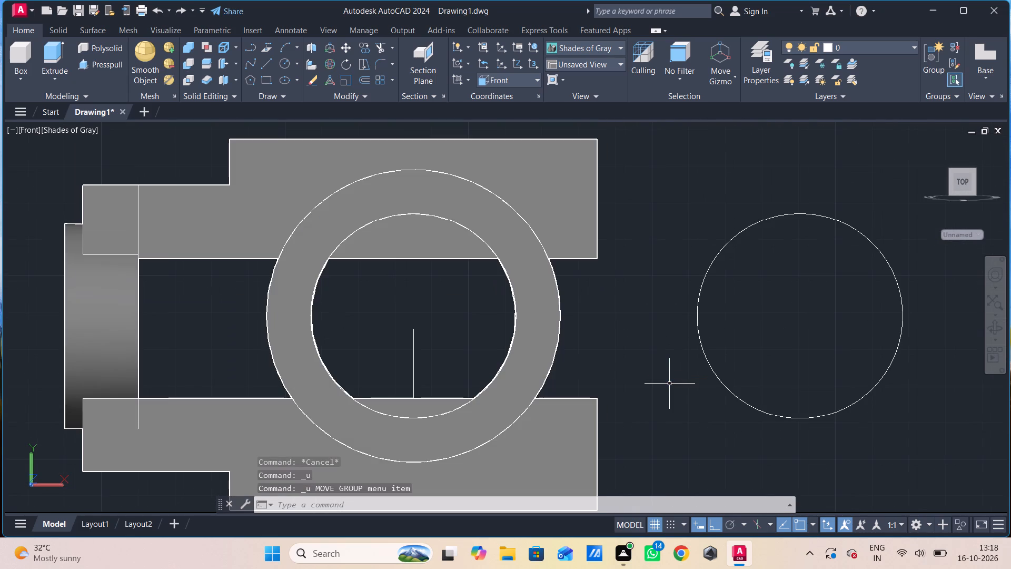
key(ctrl+z)
key(ctrl+z)
key(ctrl+z)
key(ctrl+z)
key(ctrl+z)
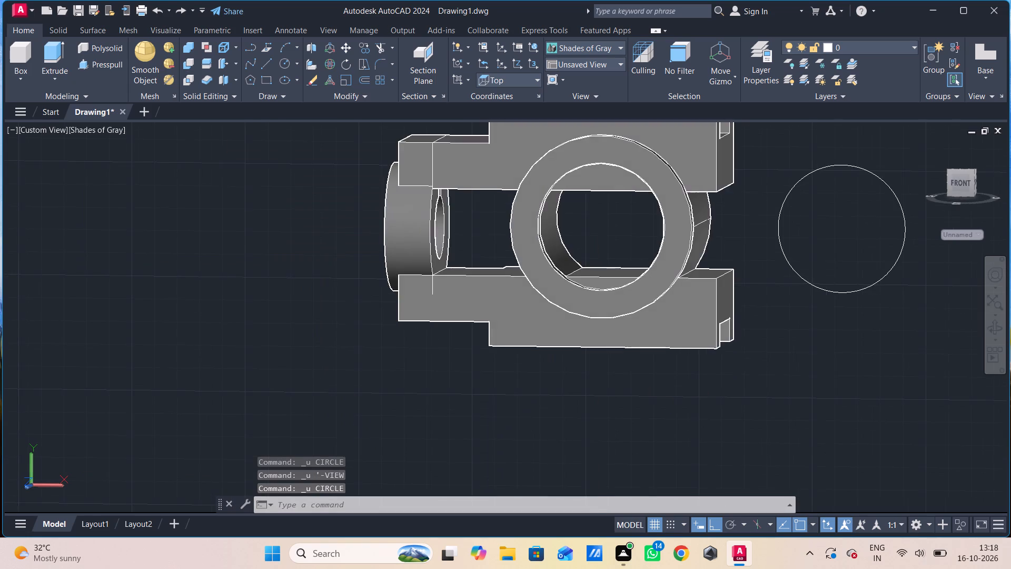
key(ctrl+z)
key(ctrl+z)
key(ctrl+z)
key(ctrl+z)
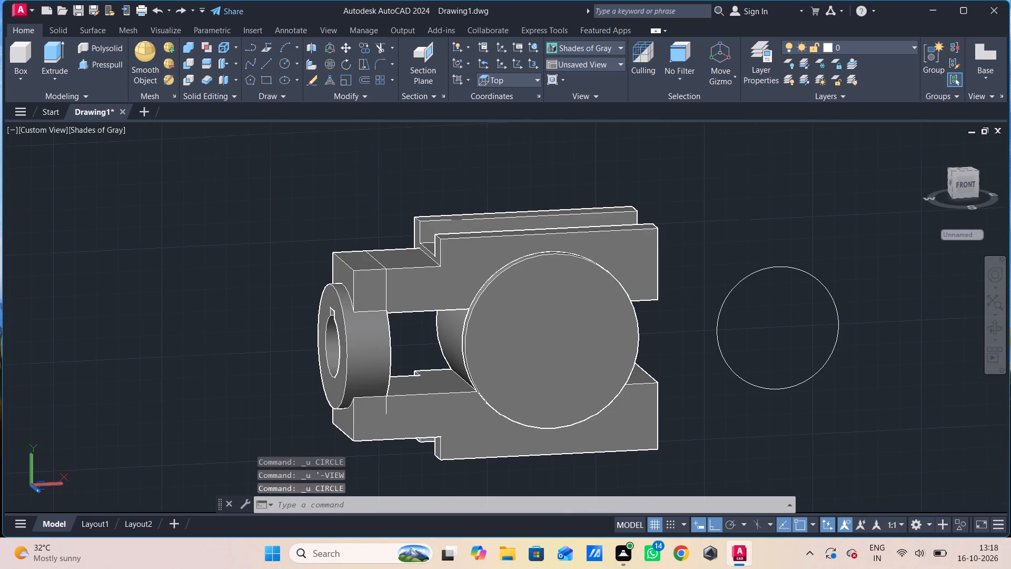
key(ctrl+z)
key(ctrl+z)
key(ctrl+z)
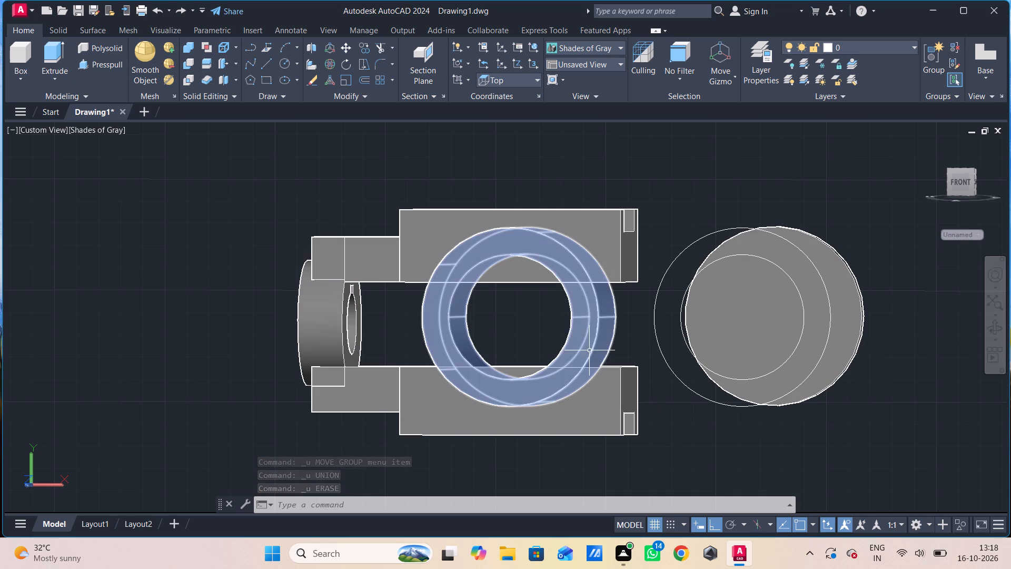
Presspull the upper and lower block segments inside the hollow cylinder's bore to cut the opening through both blocks.
click(87, 64)
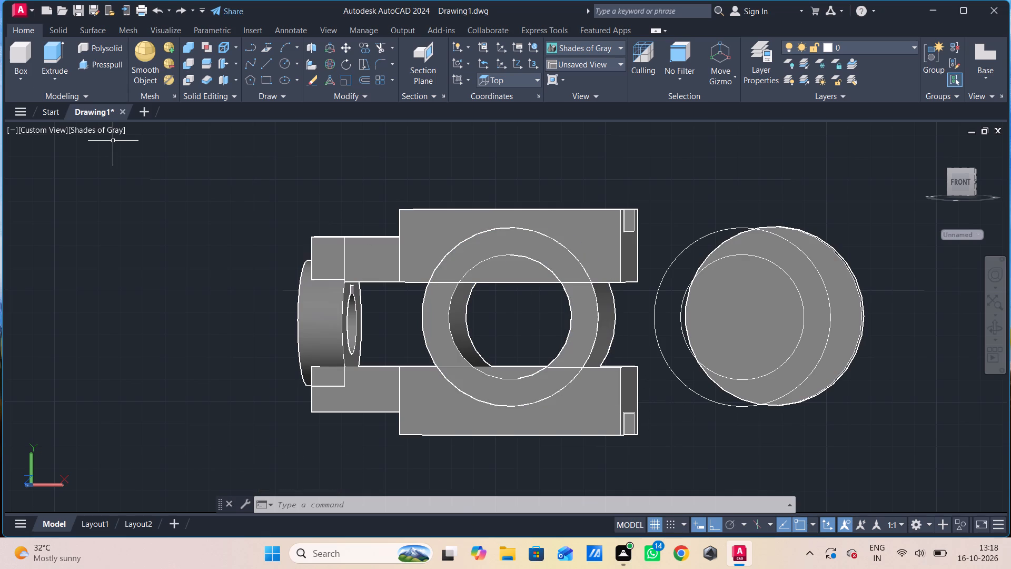
click(496, 271)
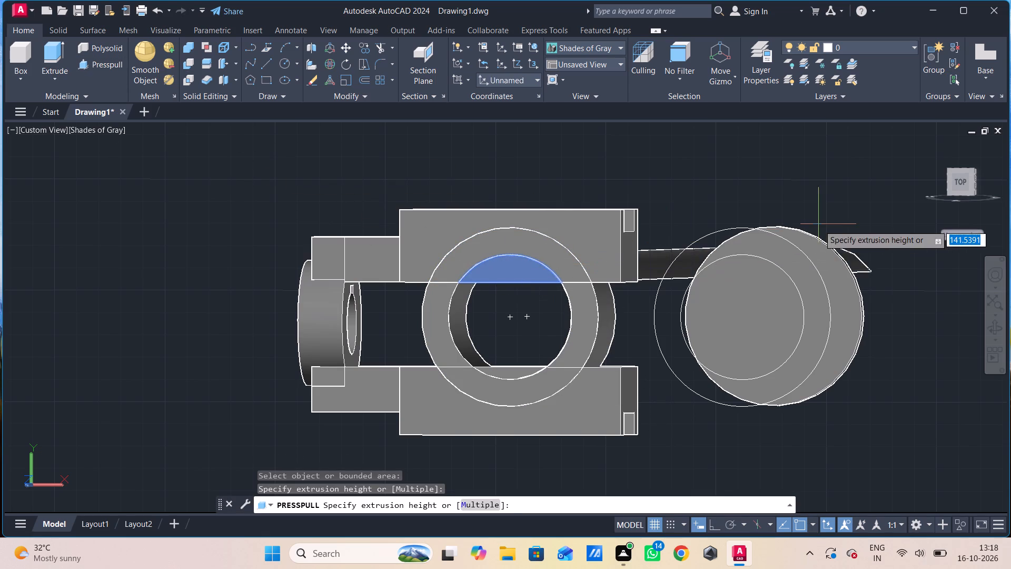
click(819, 225)
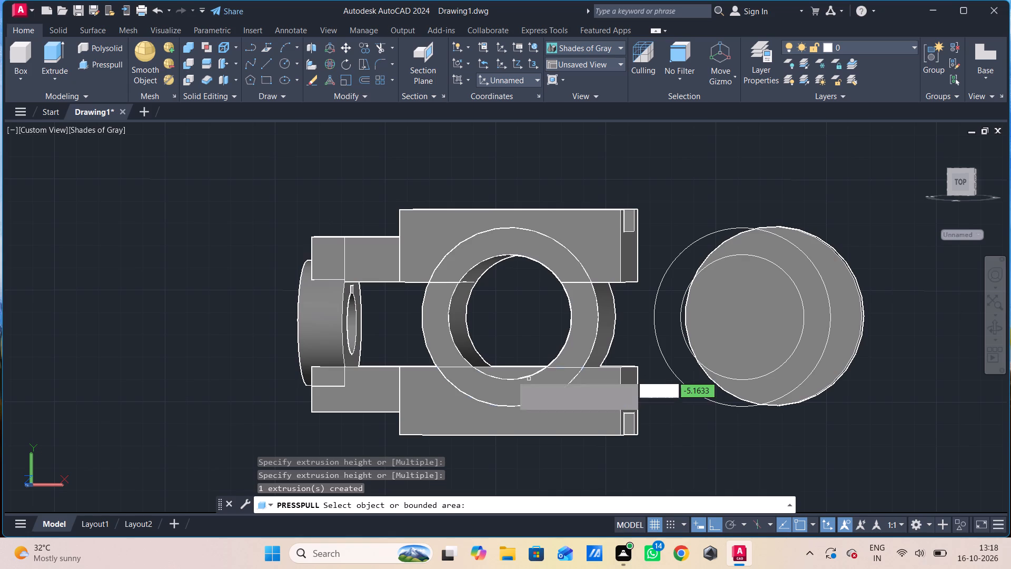
click(508, 368)
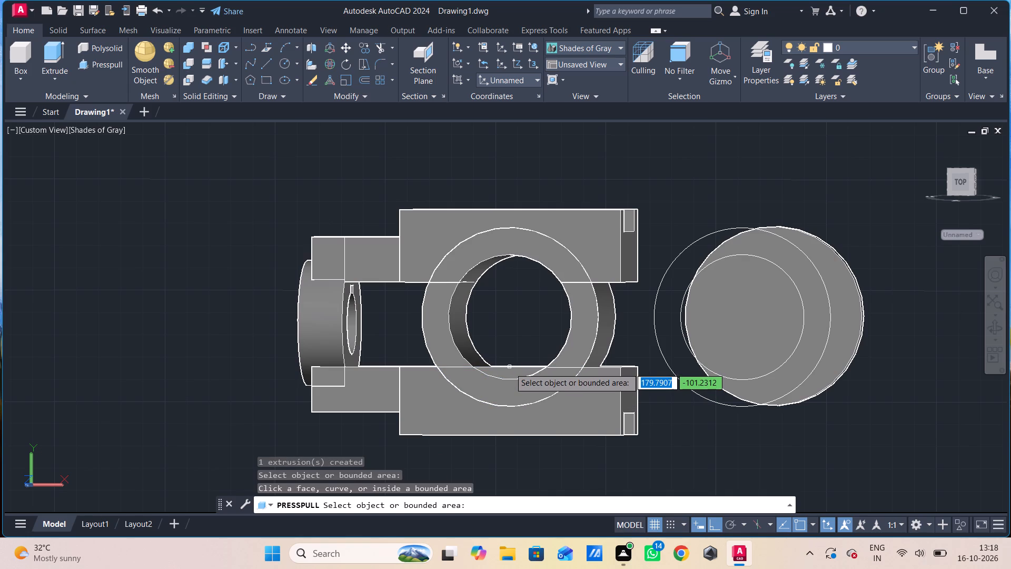
click(510, 371)
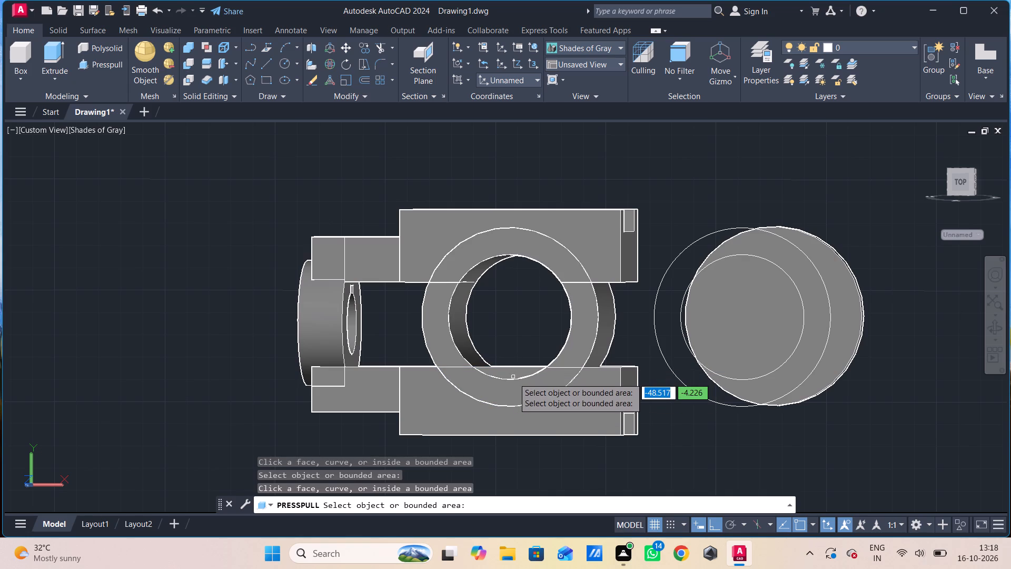
click(513, 379)
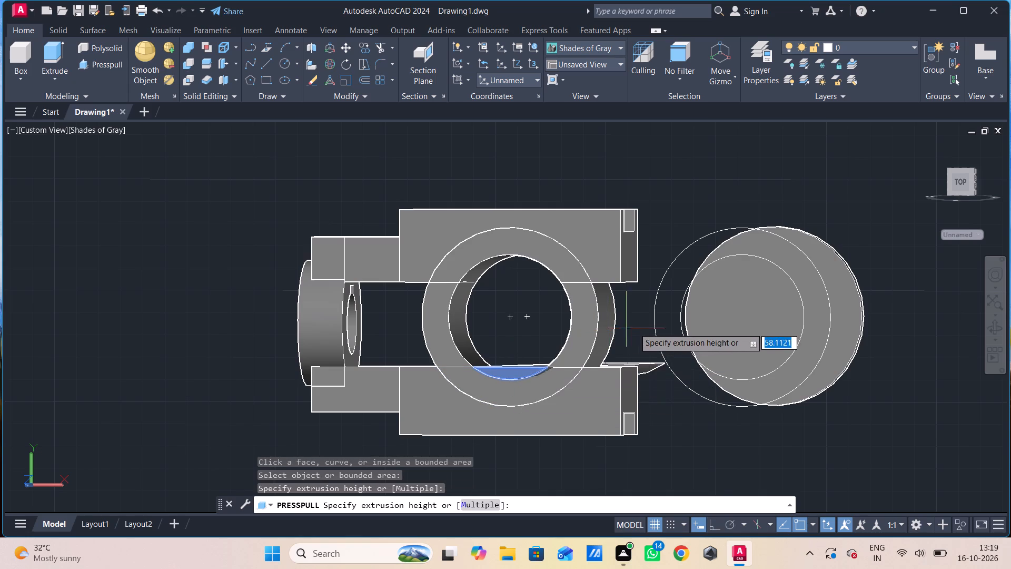
click(642, 326)
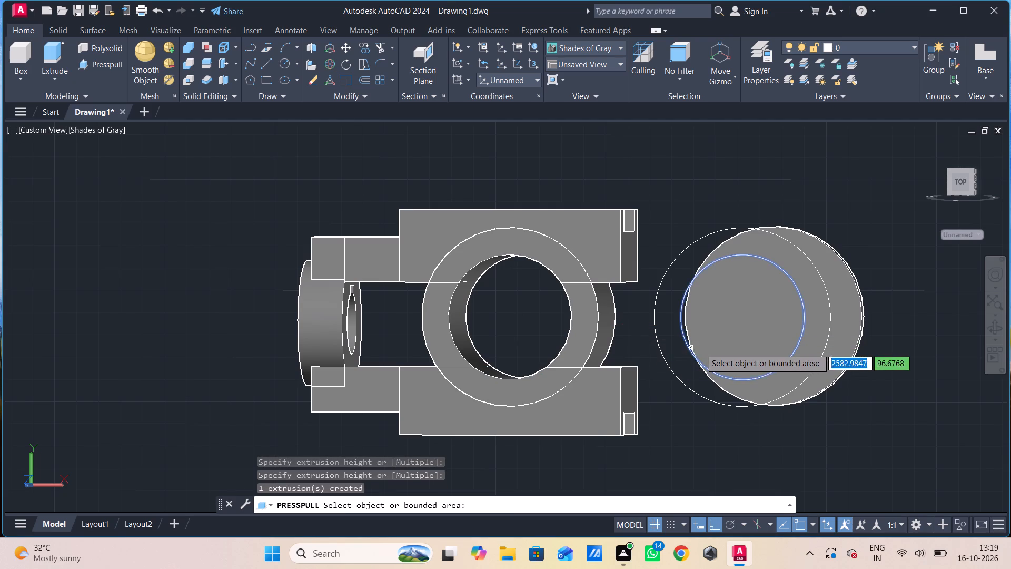
key(Escape)
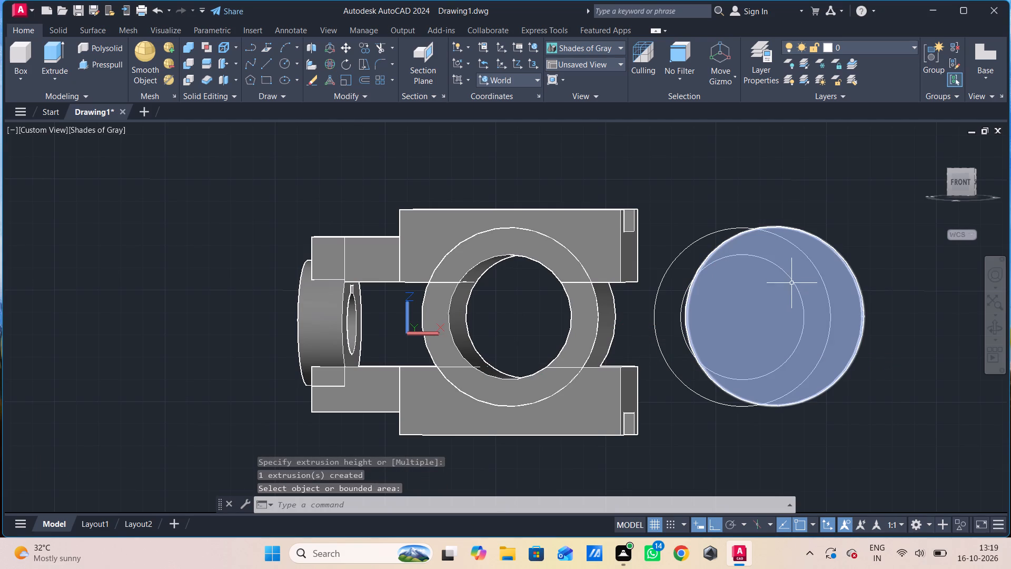
Move the solid disc by its rear edge quadrant onto the matching quadrant of the hollow cylinder's front outer edge.
shift+middle_drag(875, 288, 820, 299)
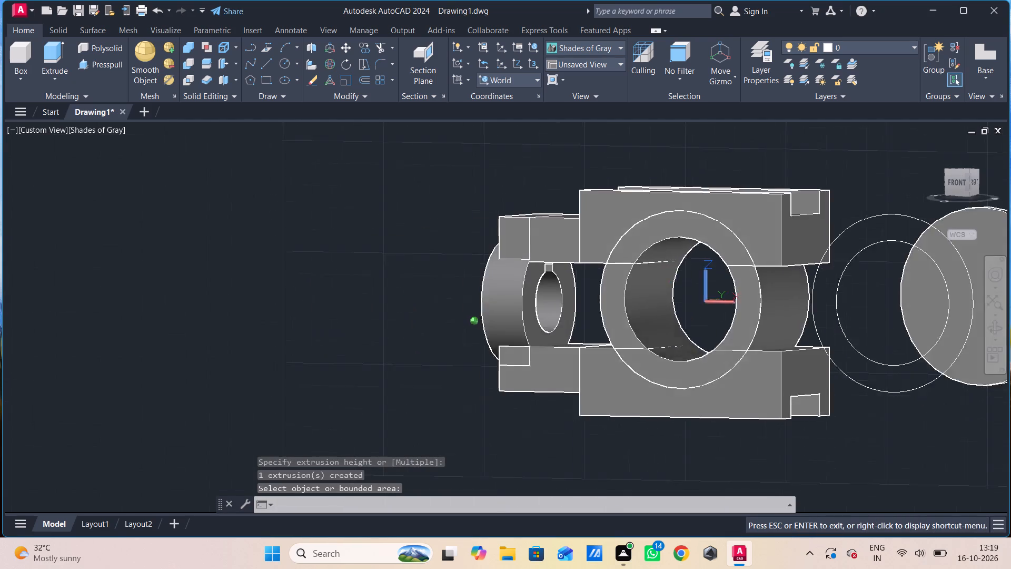
shift+middle_drag(820, 299, 822, 302)
middle_drag(822, 302, 679, 311)
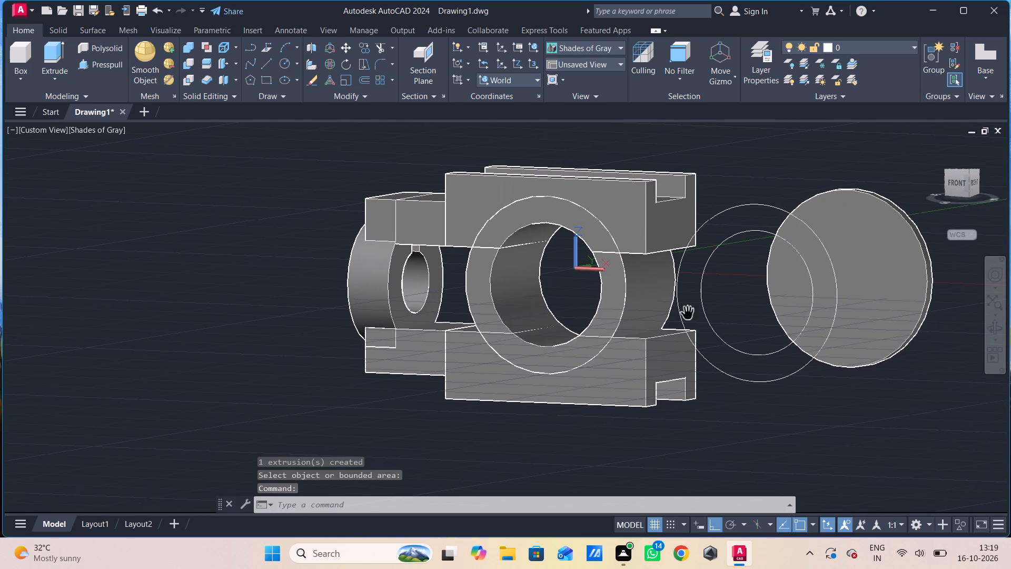
click(889, 293)
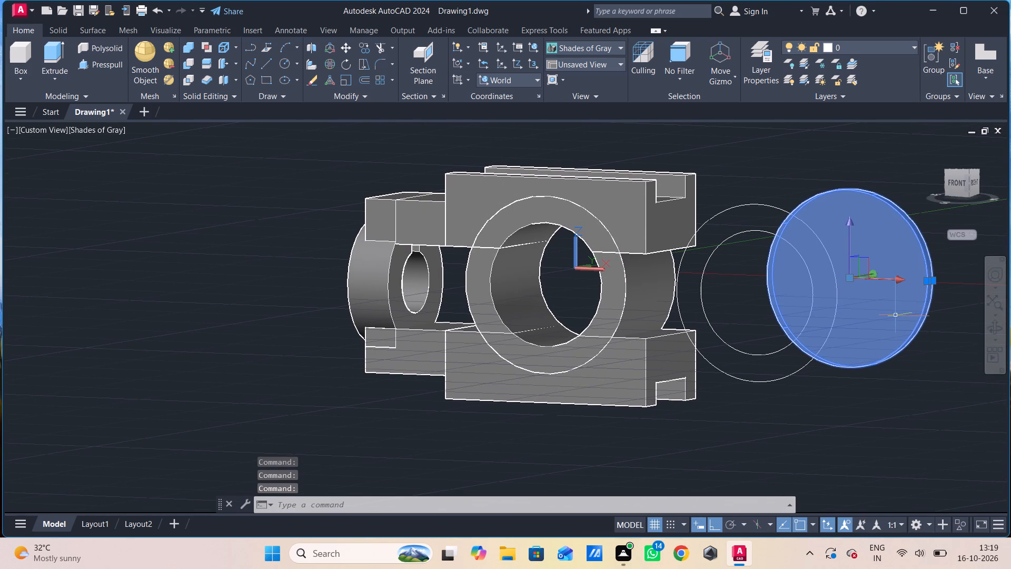
key(m)
key(space)
scroll(940, 289, up, 3)
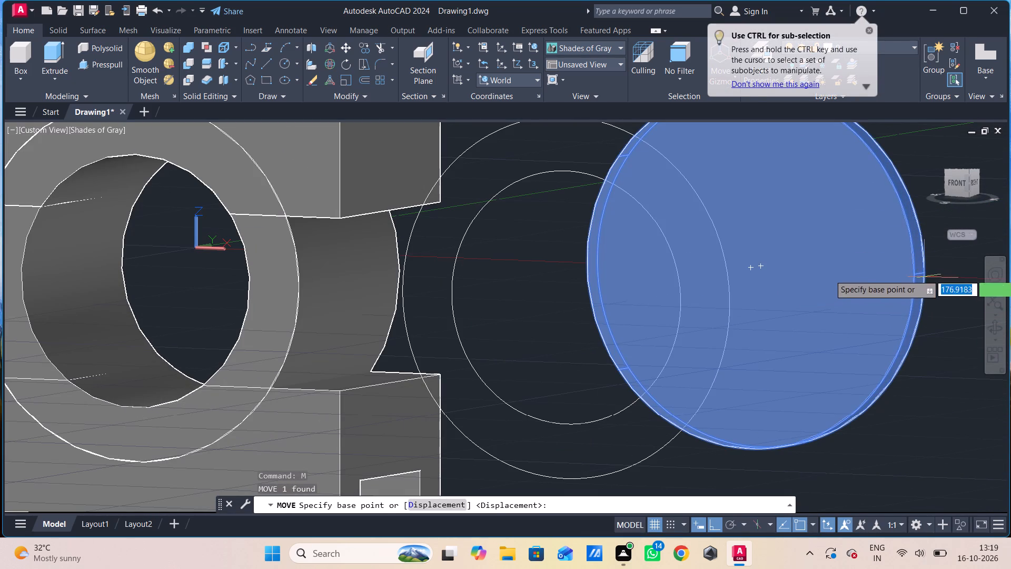
scroll(920, 275, up, 4)
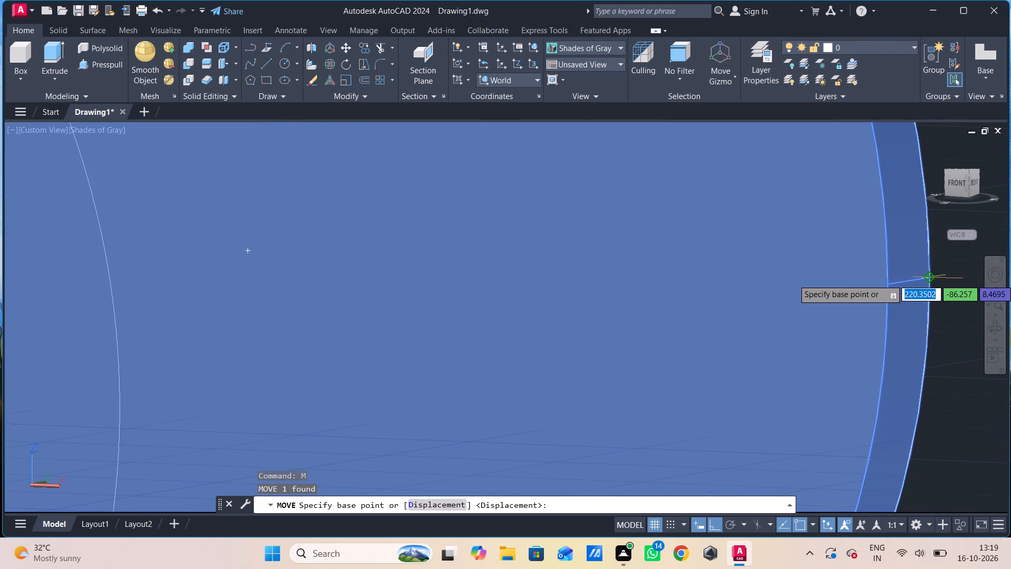
click(933, 279)
scroll(889, 289, down, 3)
scroll(797, 301, down, 1)
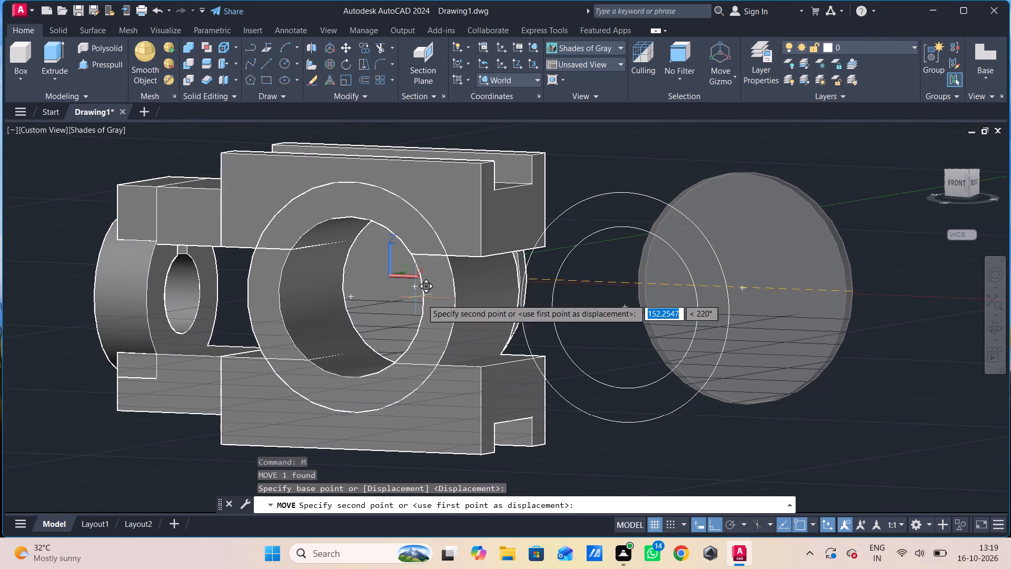
click(456, 302)
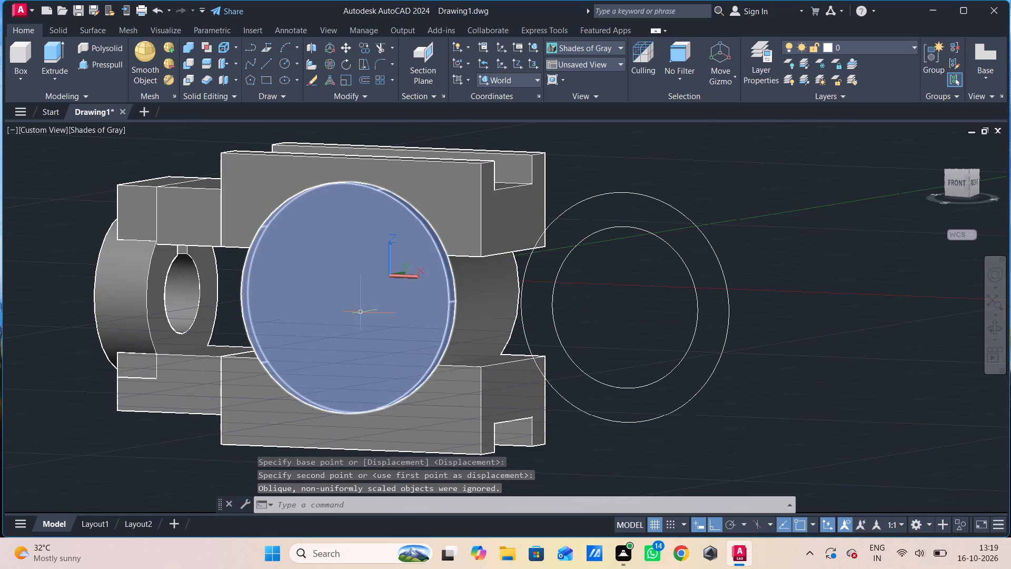
shift+middle_drag(374, 299, 424, 310)
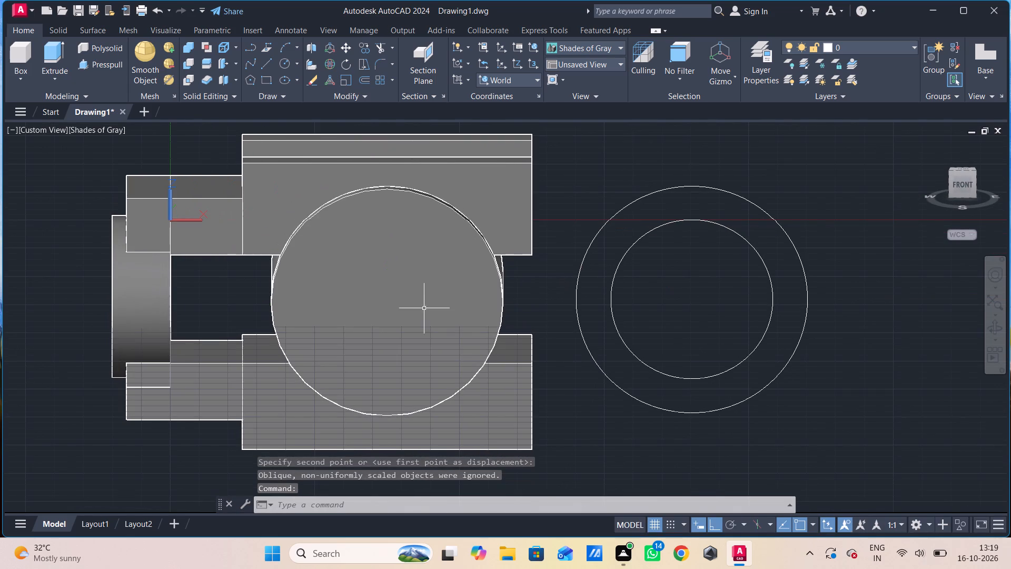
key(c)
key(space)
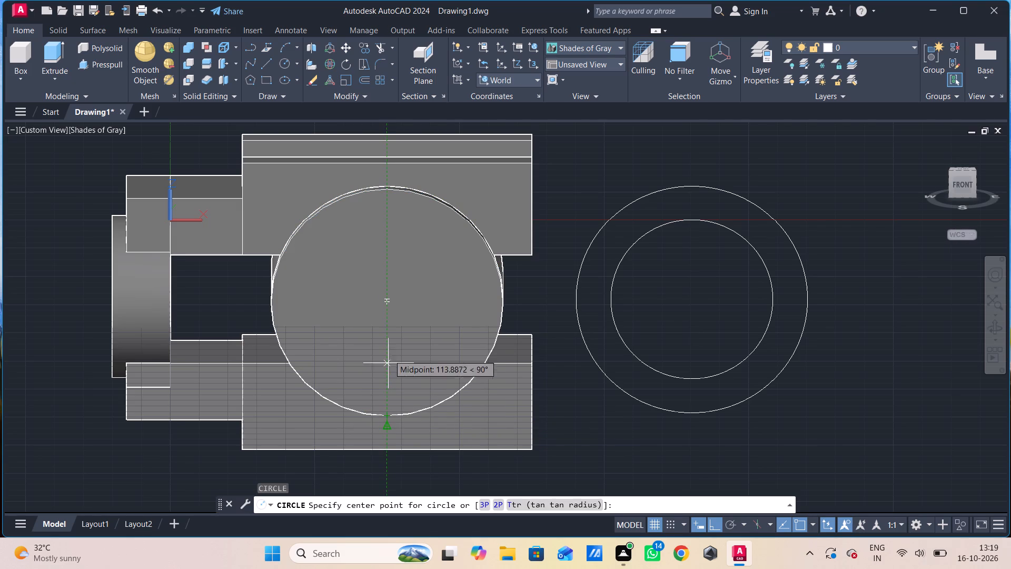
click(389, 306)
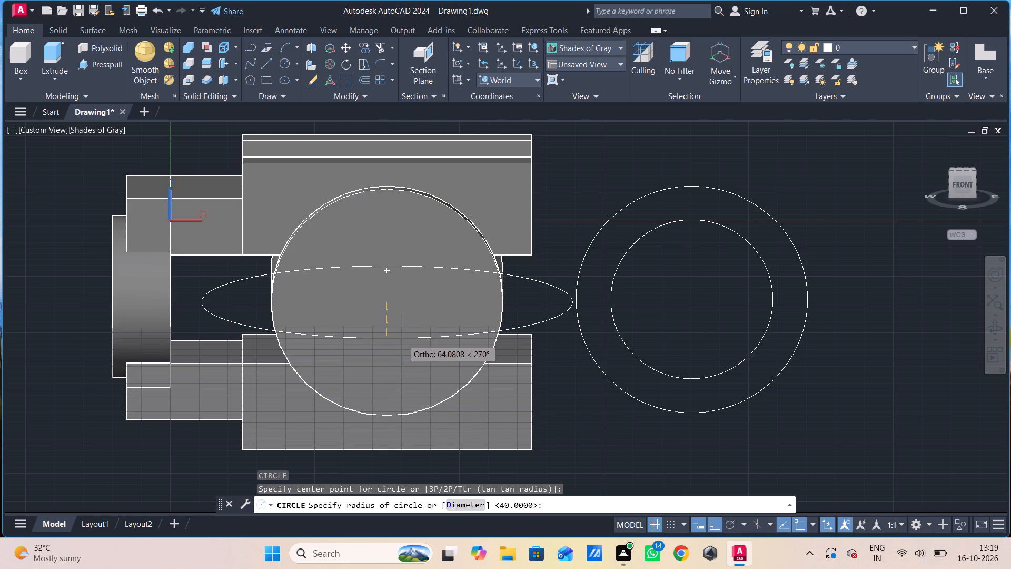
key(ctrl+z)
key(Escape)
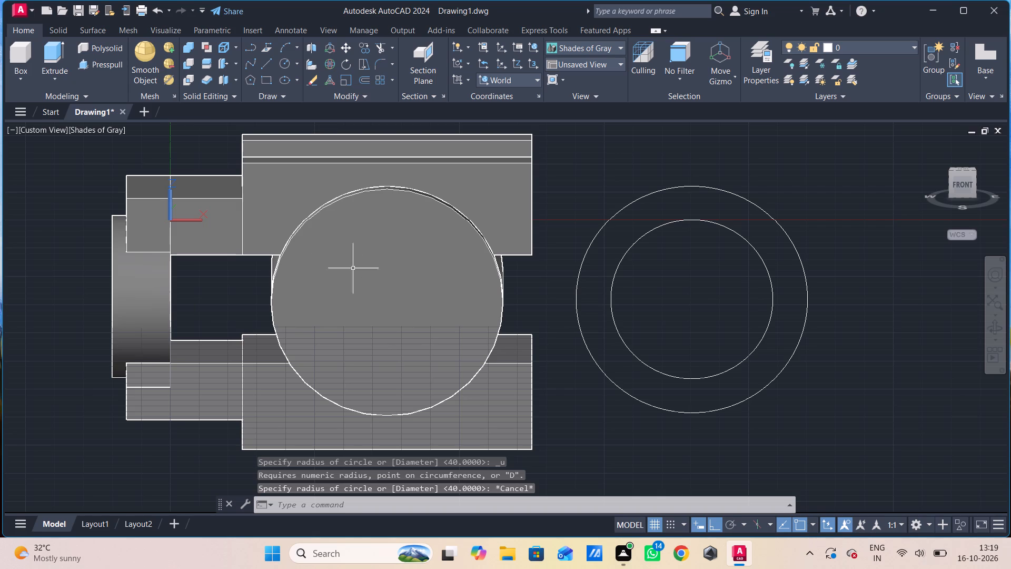
Switch to the front view and draw a radius 28 circle centred on the solid disc.
click(33, 133)
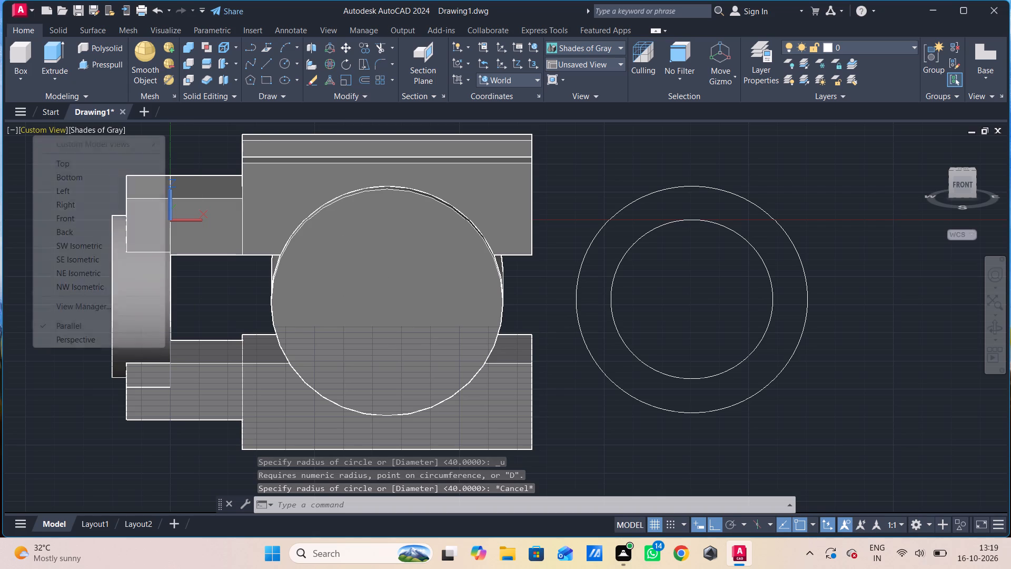
click(66, 215)
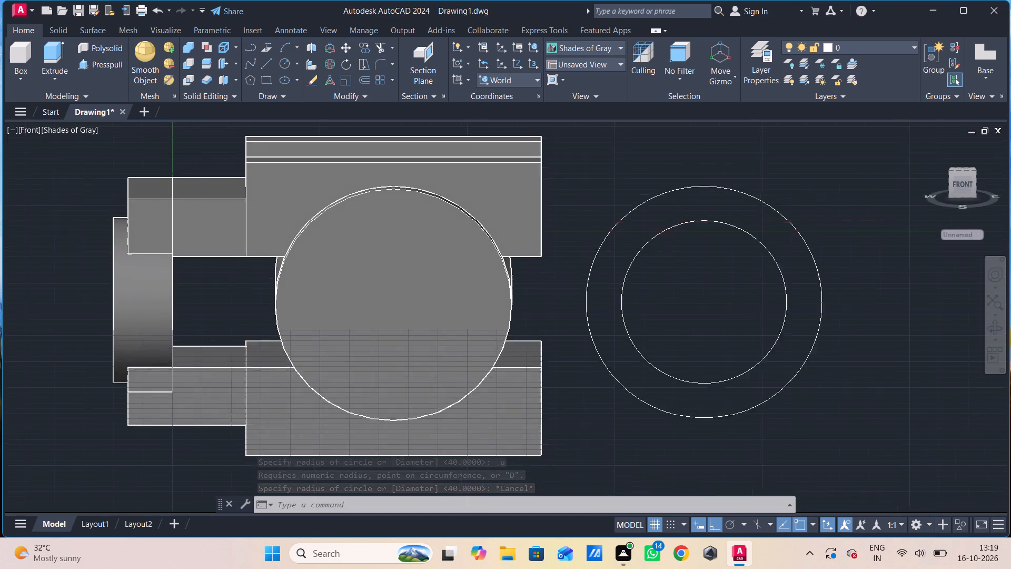
key(c)
key(space)
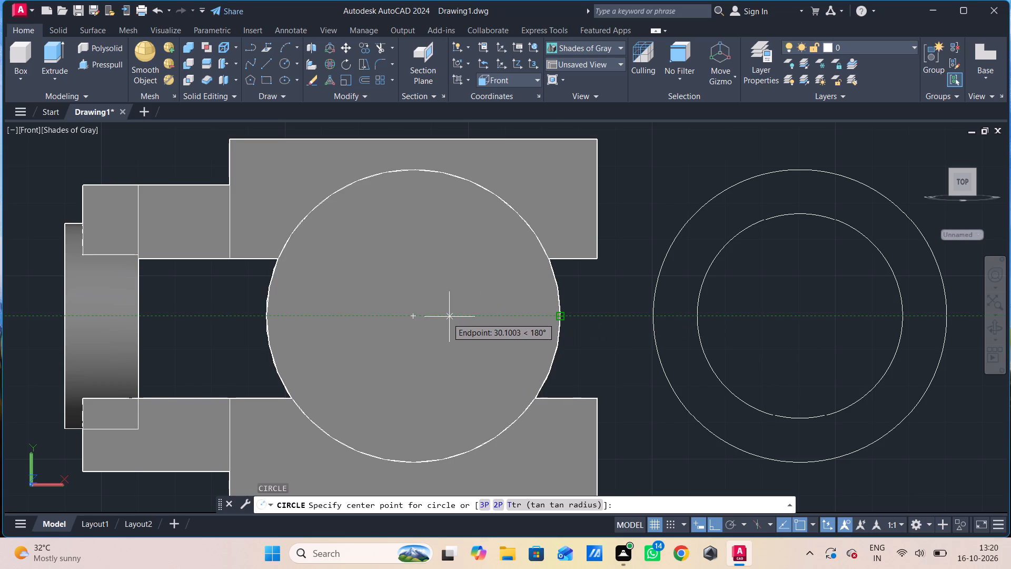
click(411, 317)
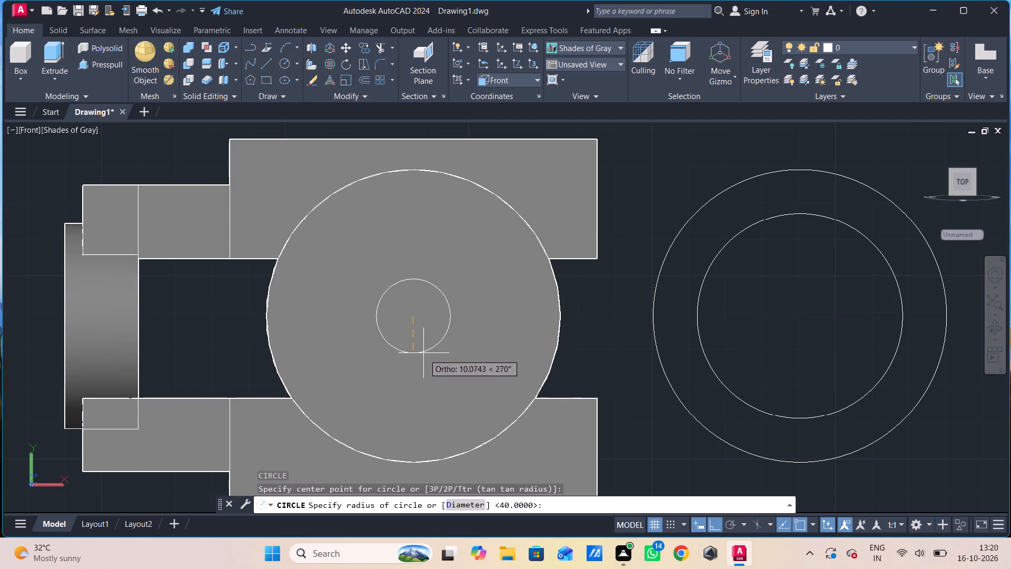
text(28)
key(Return)
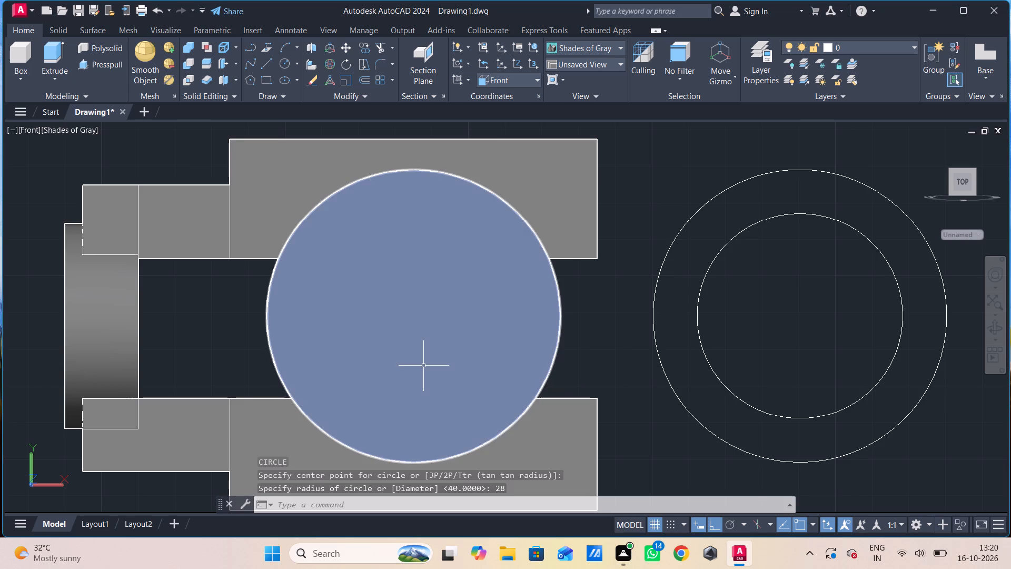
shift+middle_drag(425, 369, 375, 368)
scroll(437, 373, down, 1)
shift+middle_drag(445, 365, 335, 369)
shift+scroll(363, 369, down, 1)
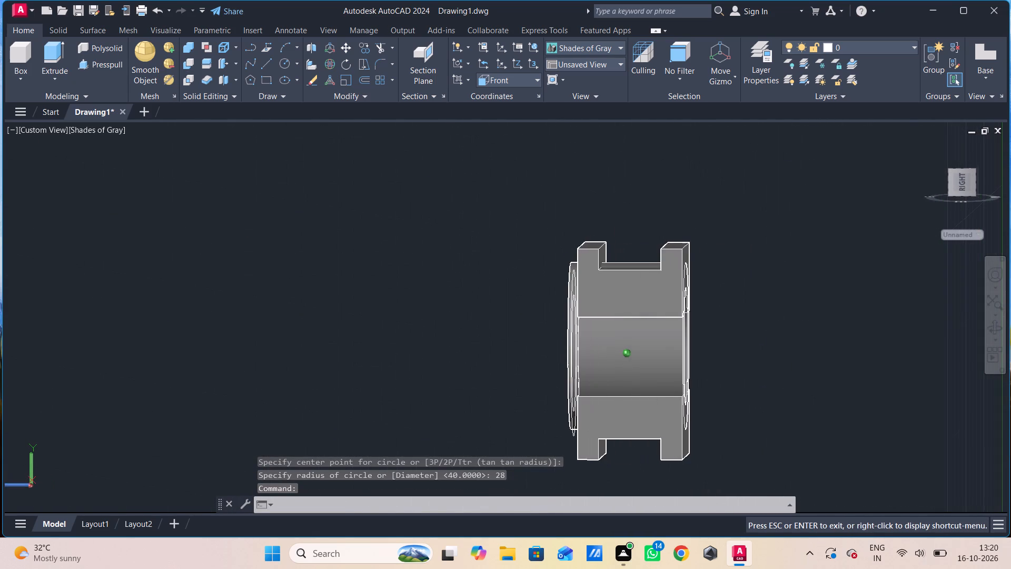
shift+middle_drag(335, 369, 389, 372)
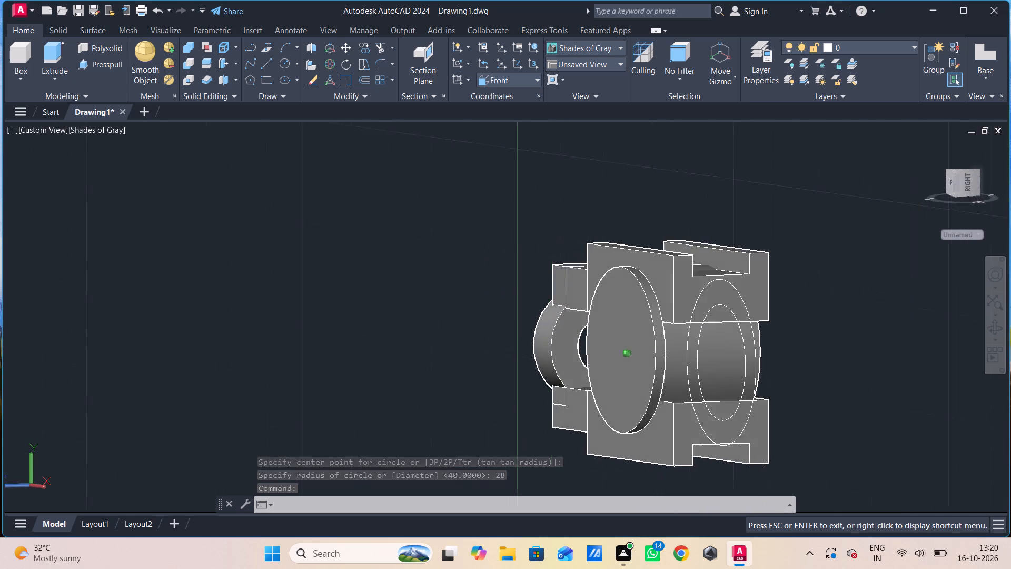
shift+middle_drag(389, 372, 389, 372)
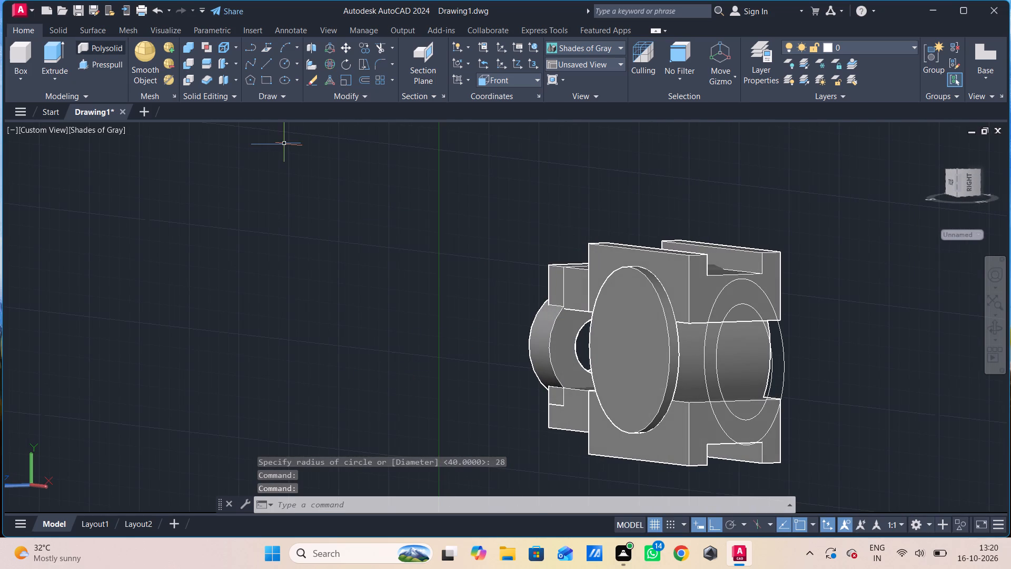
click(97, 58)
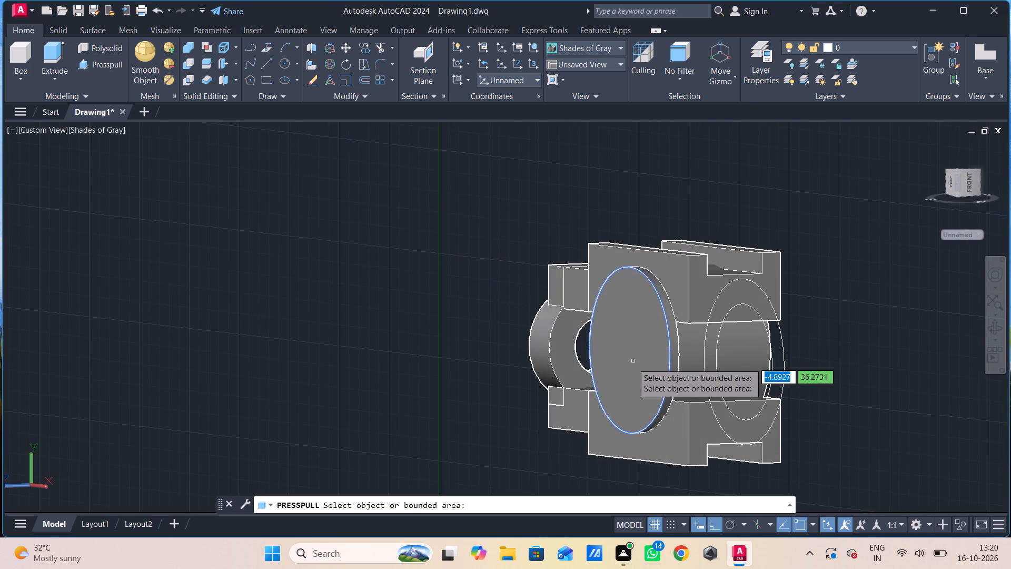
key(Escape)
Define a three-point UCS on the disc's front face, with X running horizontally and Y pointing up.
shift+middle_drag(615, 355, 653, 365)
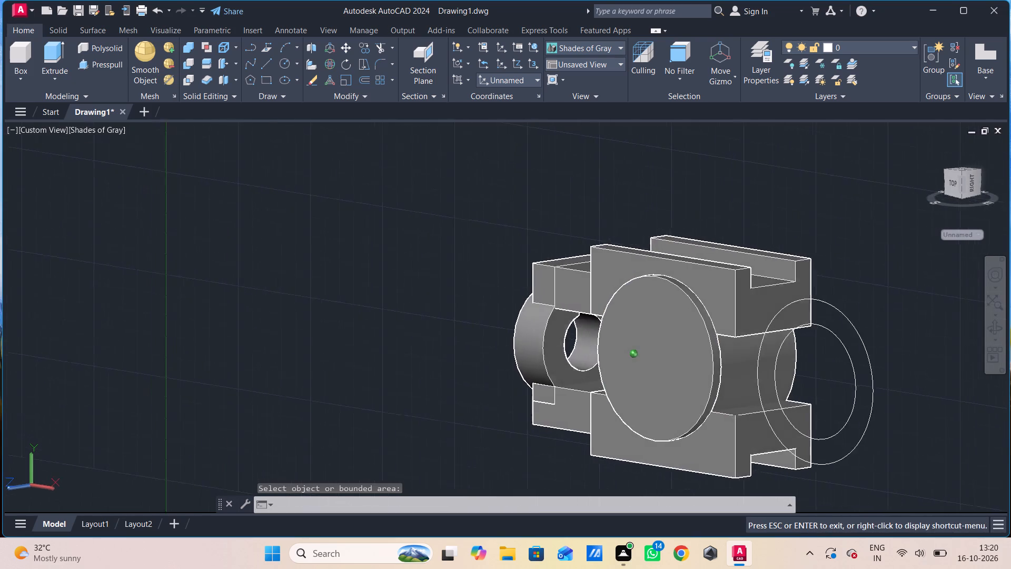
shift+middle_drag(653, 365, 716, 358)
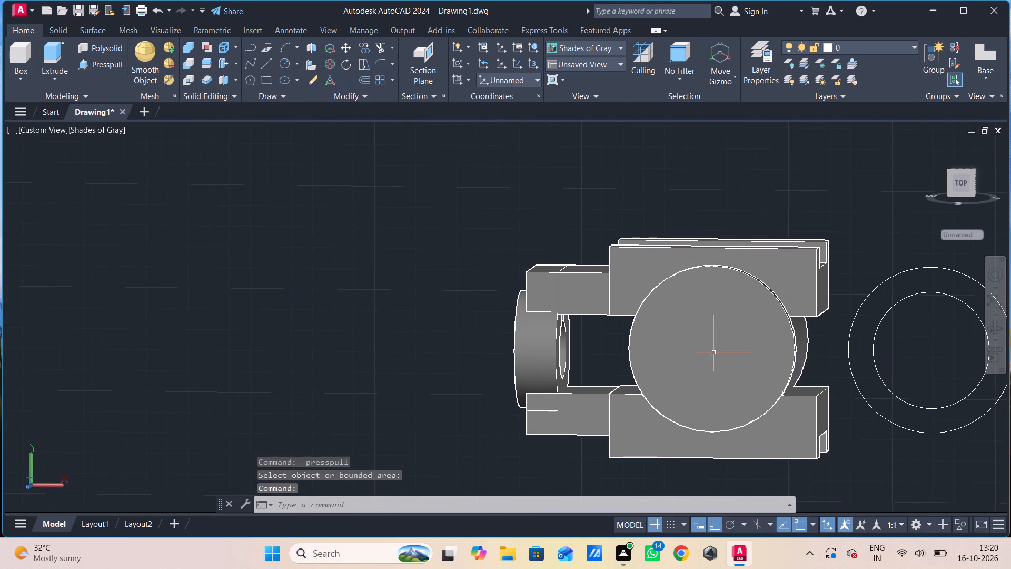
key(u)
key(c)
key(s)
key(space)
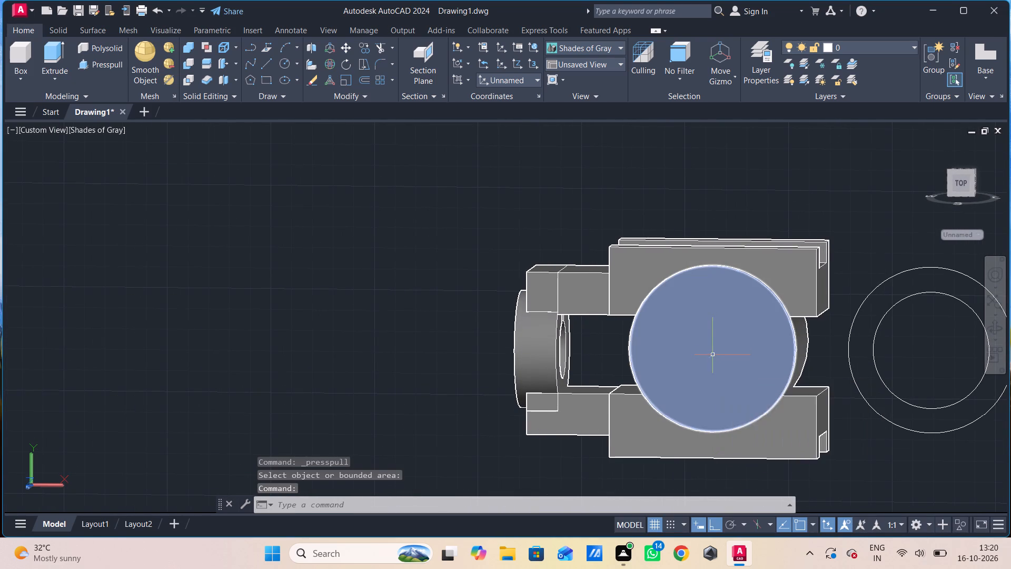
click(697, 343)
click(776, 339)
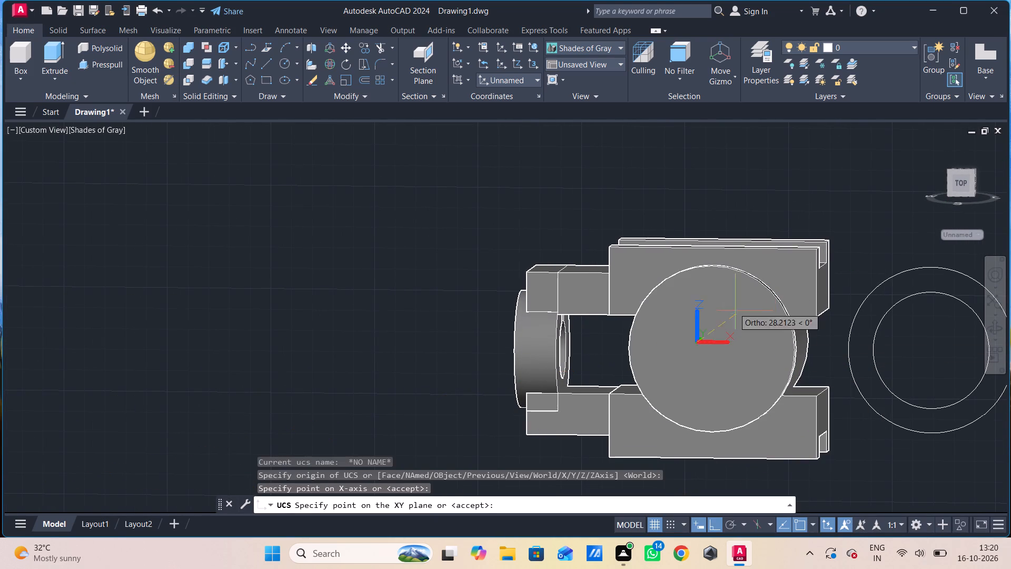
click(723, 237)
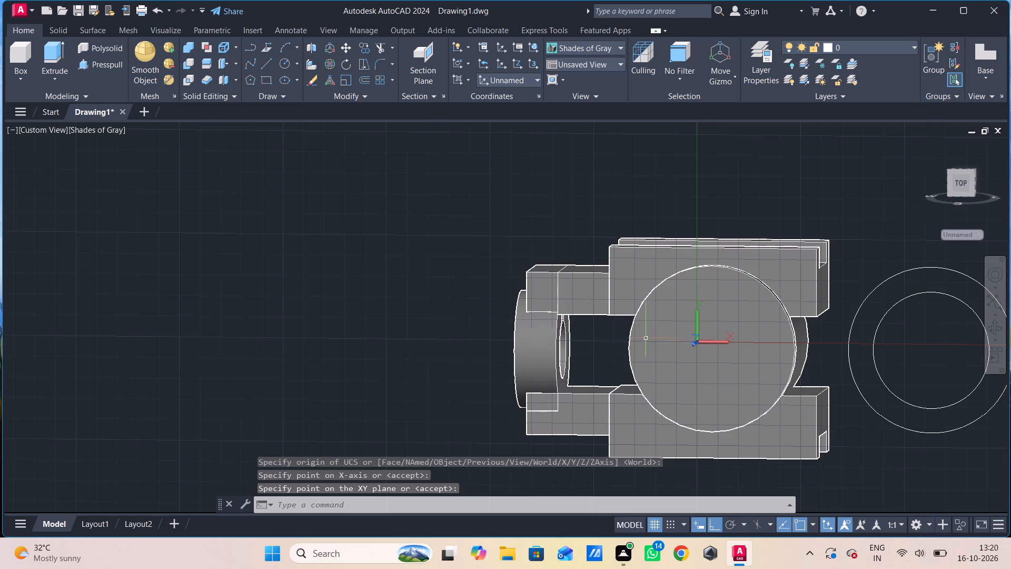
Draw a radius 28 circle at the centre of the disc's front face.
key(c)
key(space)
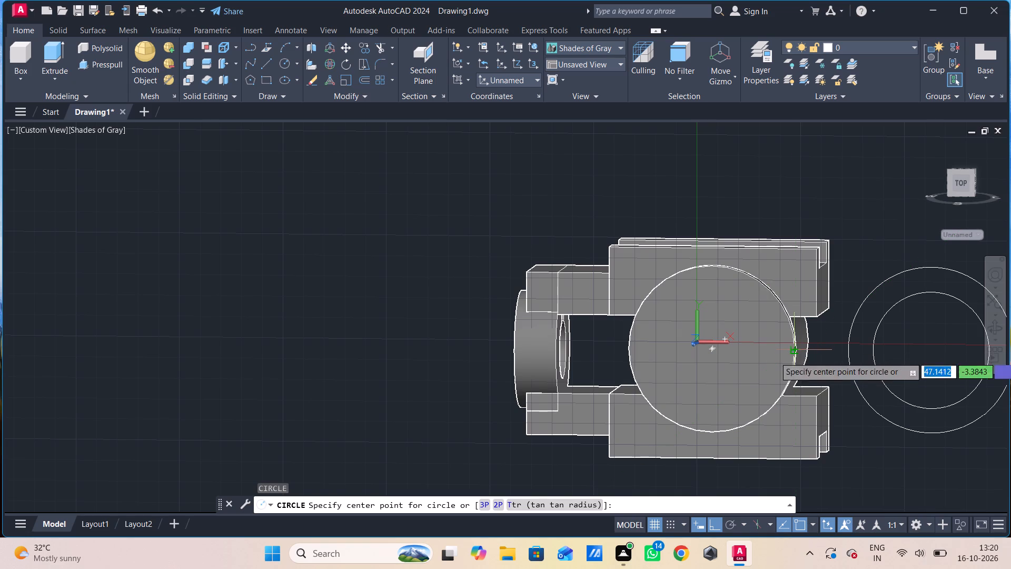
scroll(796, 354, up, 2)
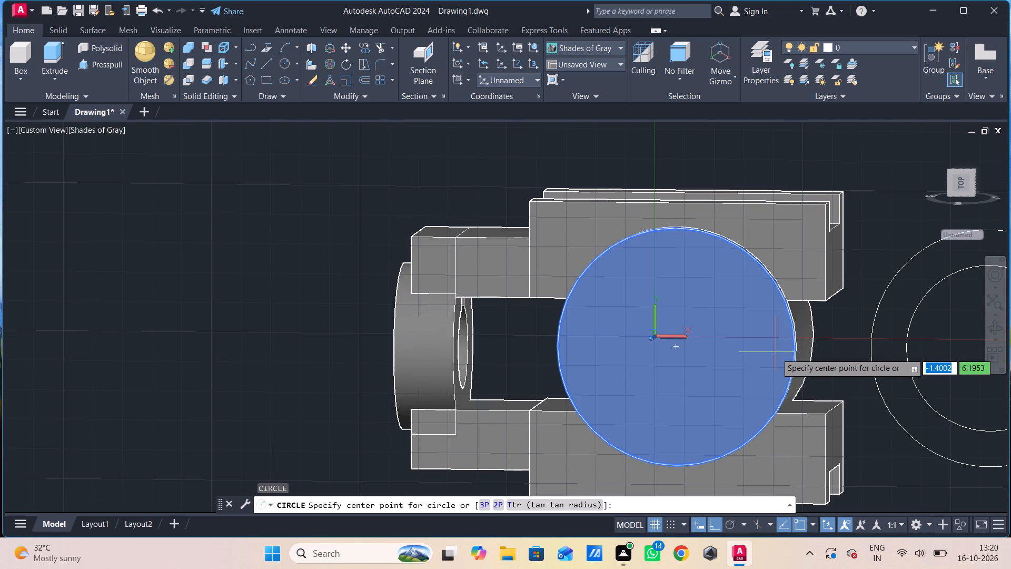
click(679, 350)
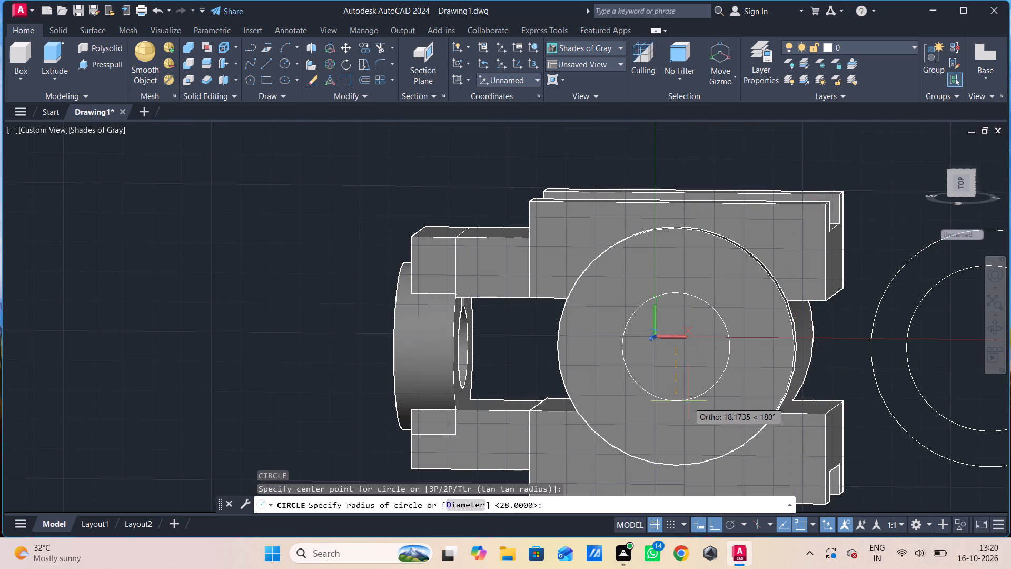
text(28)
key(Return)
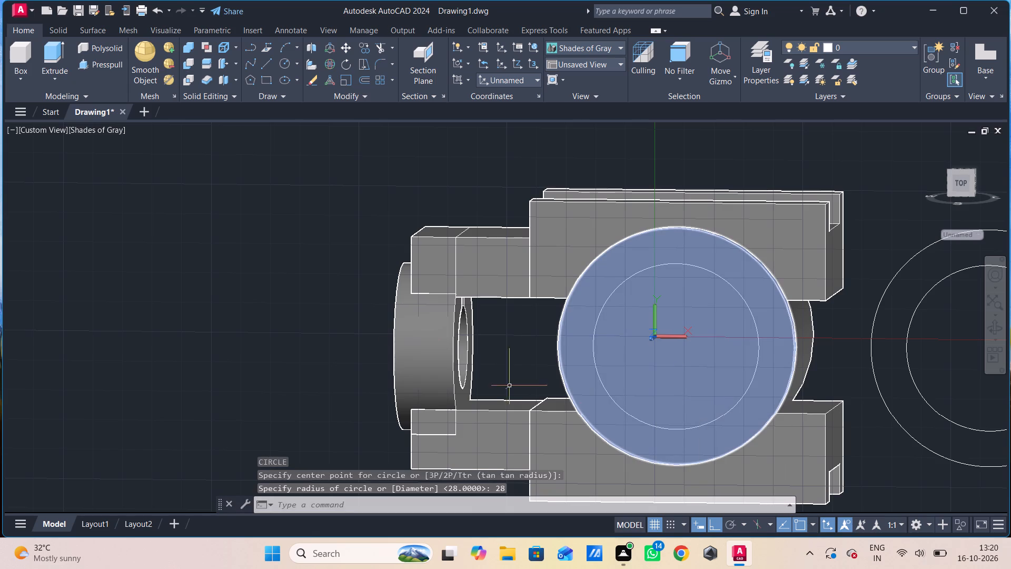
Presspull the area inside the radius 28 circle back through the disc to cut its central hole.
click(90, 66)
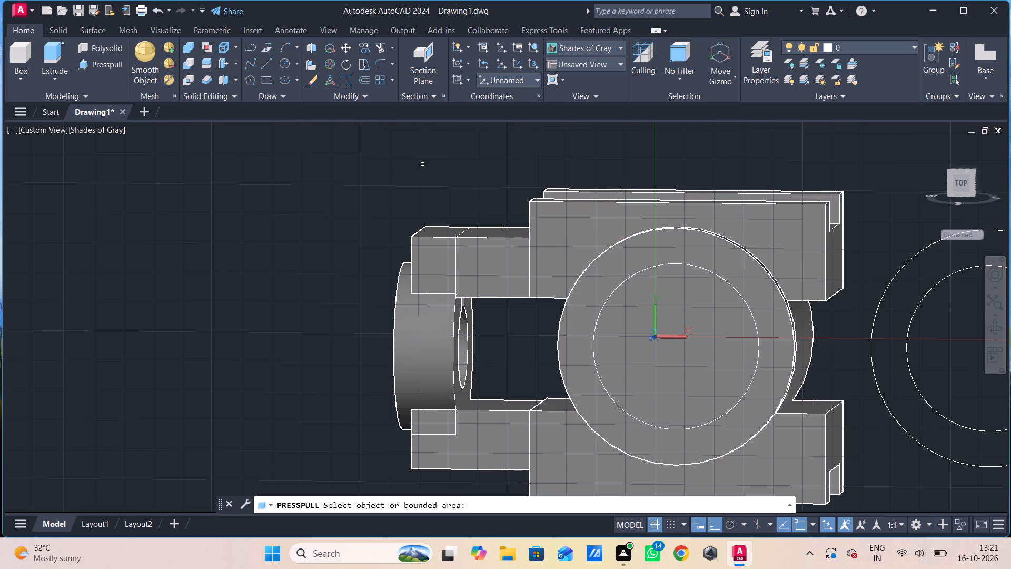
click(639, 281)
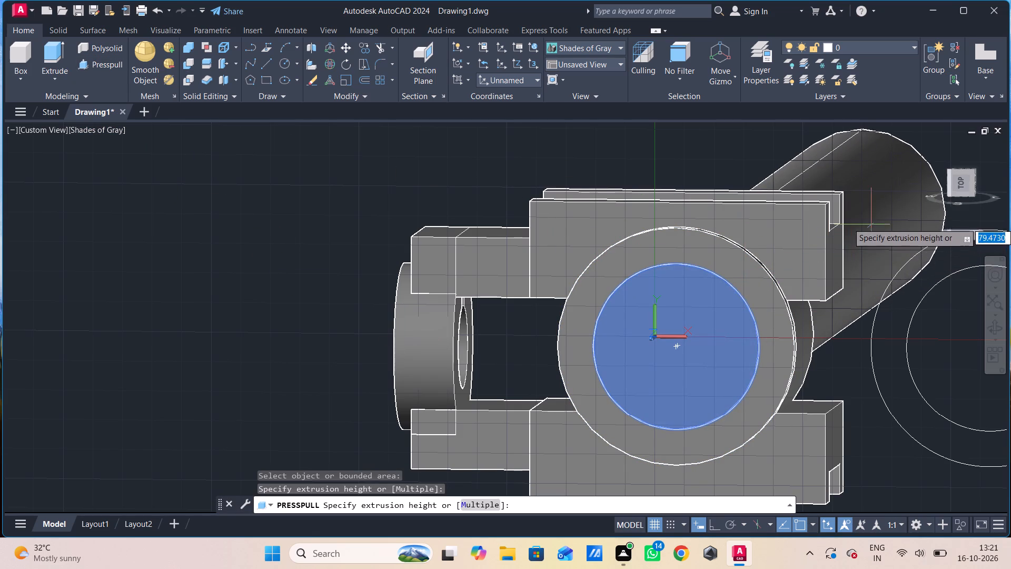
click(880, 222)
scroll(863, 274, down, 2)
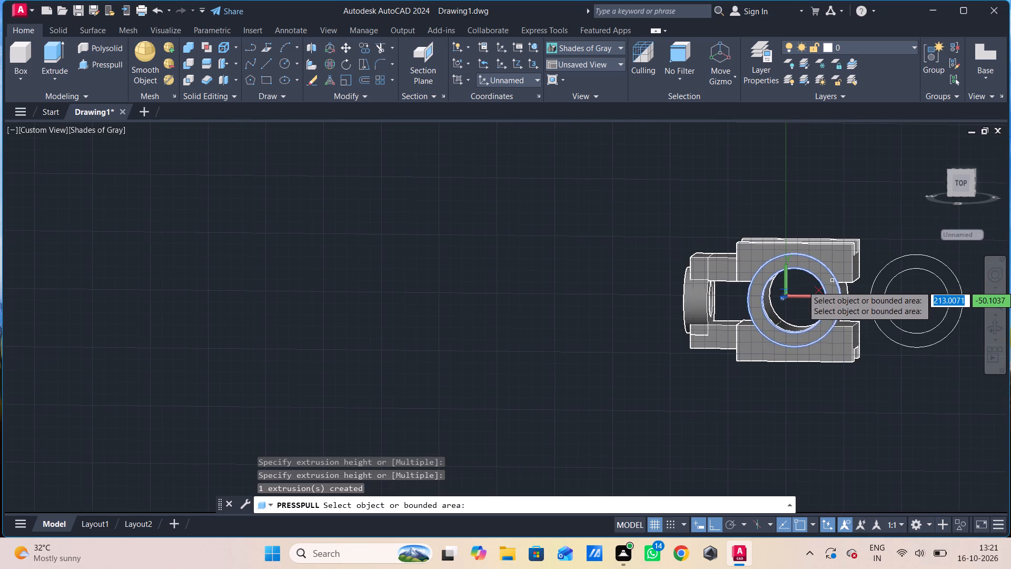
key(Escape)
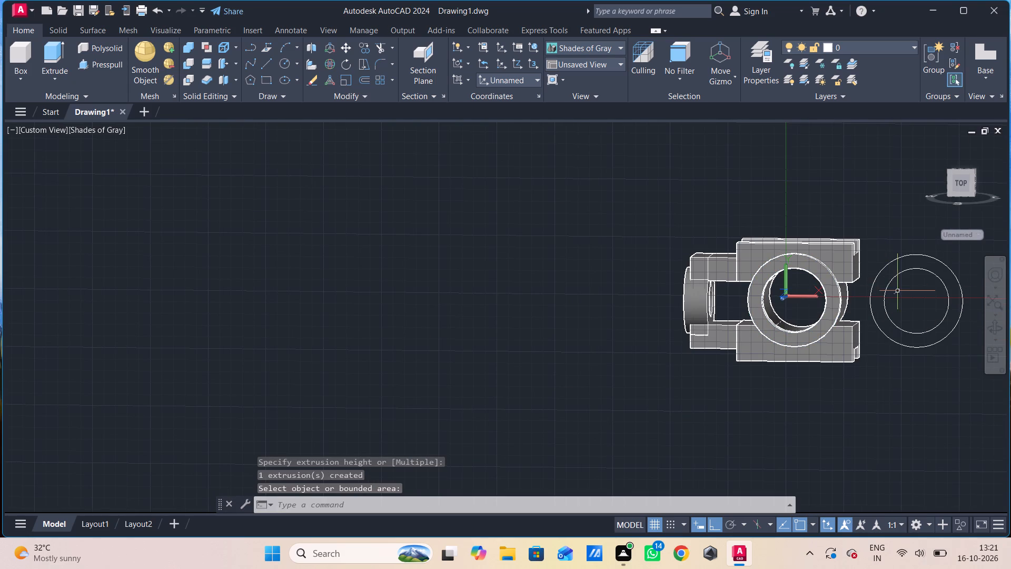
Delete the two concentric construction circles beside the part.
shift+middle_drag(888, 301, 876, 296)
middle_drag(871, 292, 797, 288)
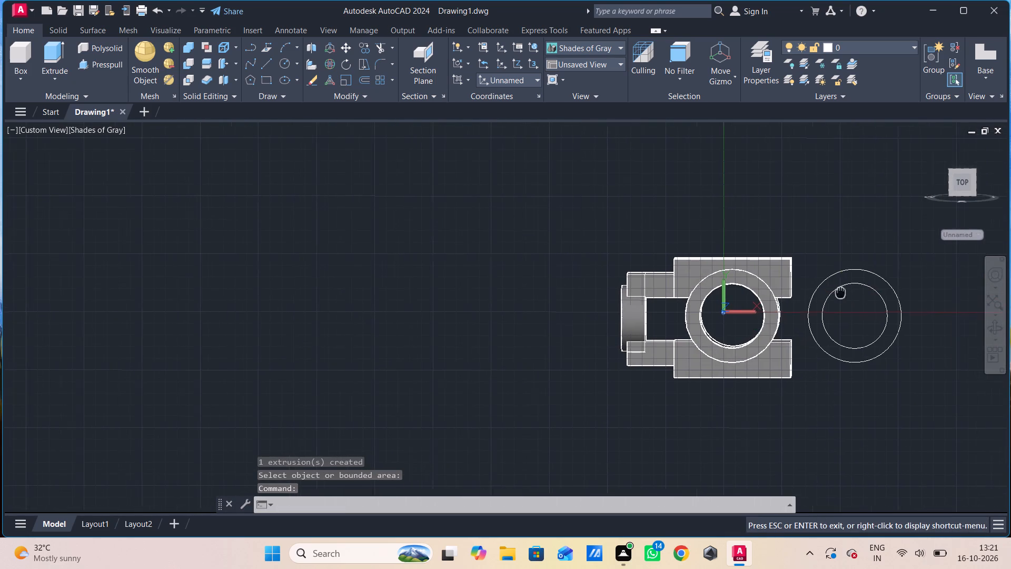
middle_drag(797, 288, 768, 287)
click(846, 228)
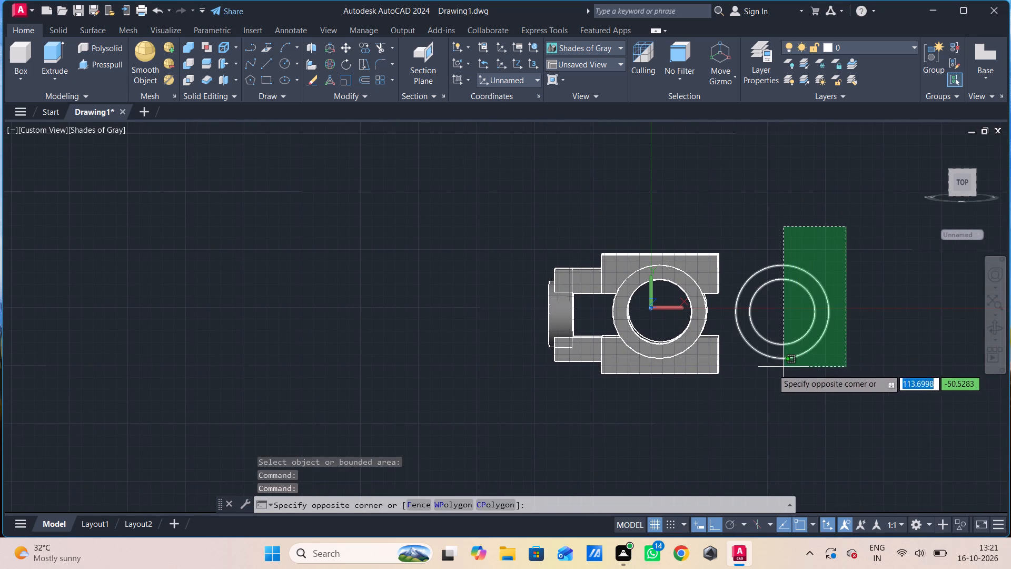
click(768, 370)
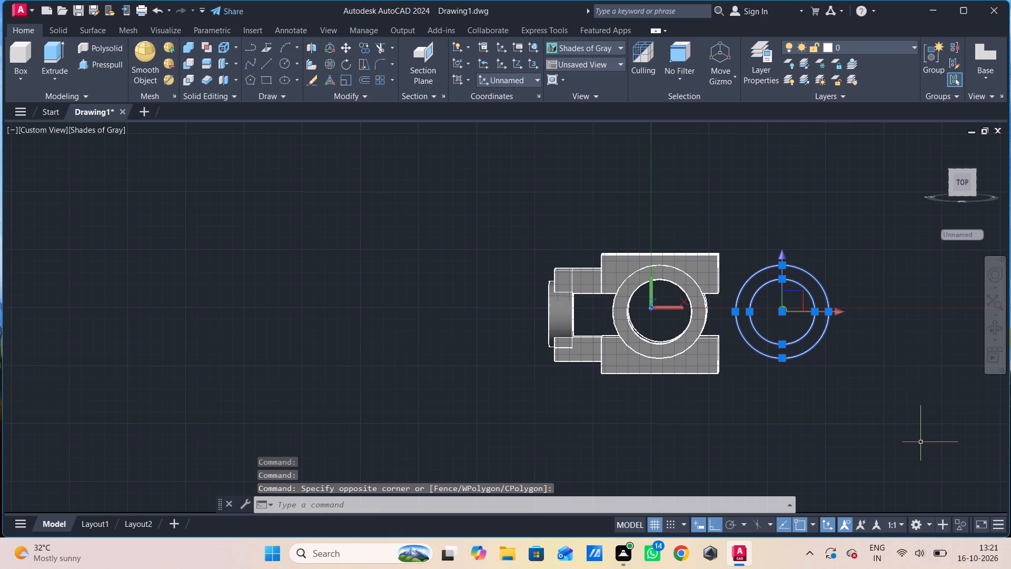
key(Delete)
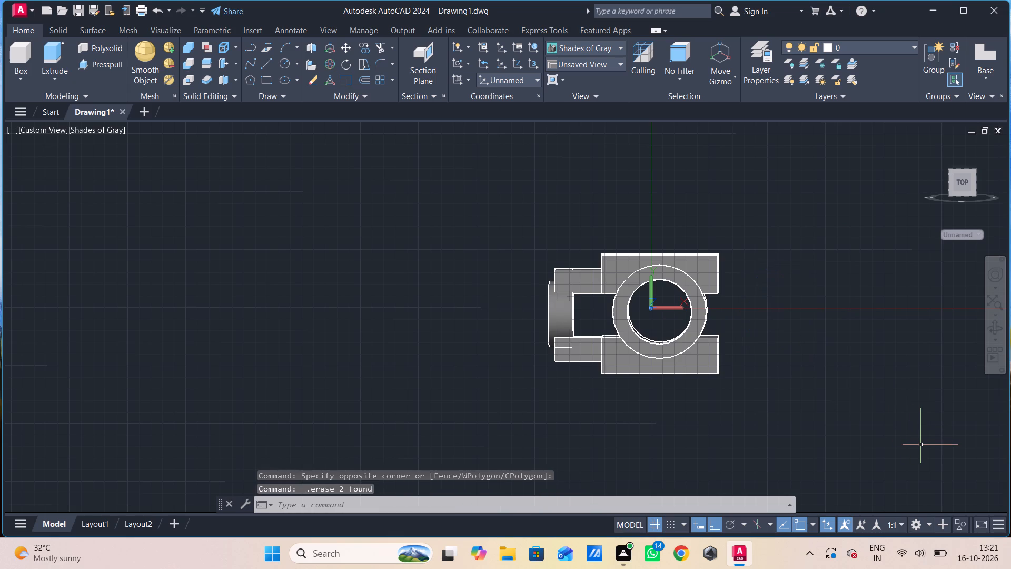
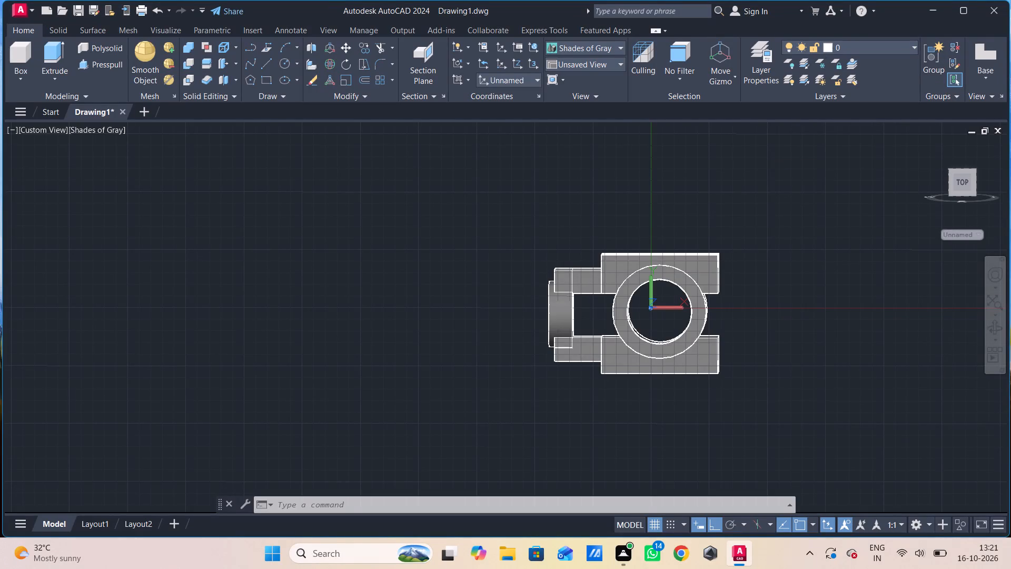
Move the UCS origin about 305 units in the negative X direction, clear of the 3D model.
middle_drag(720, 297, 562, 286)
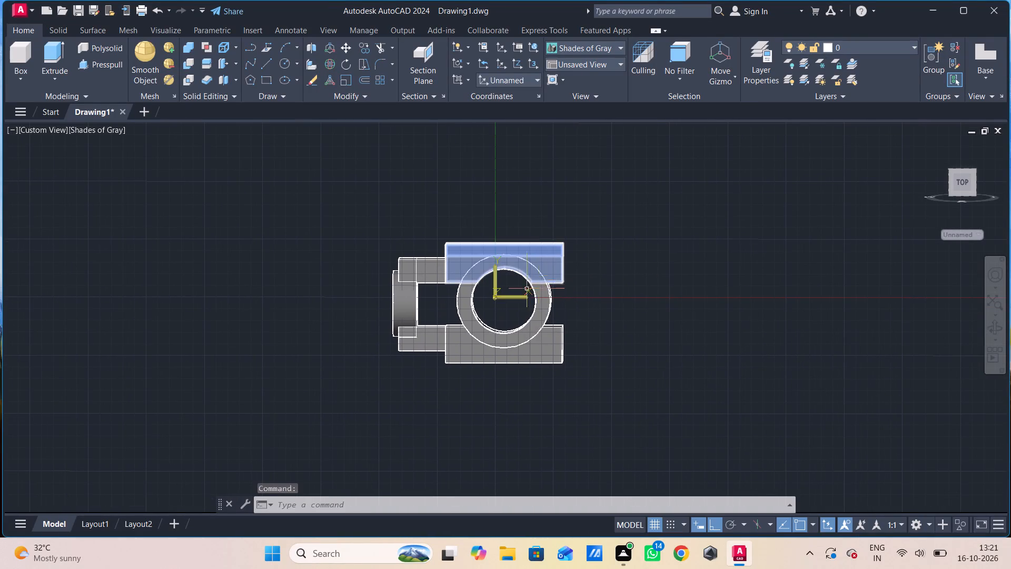
click(494, 299)
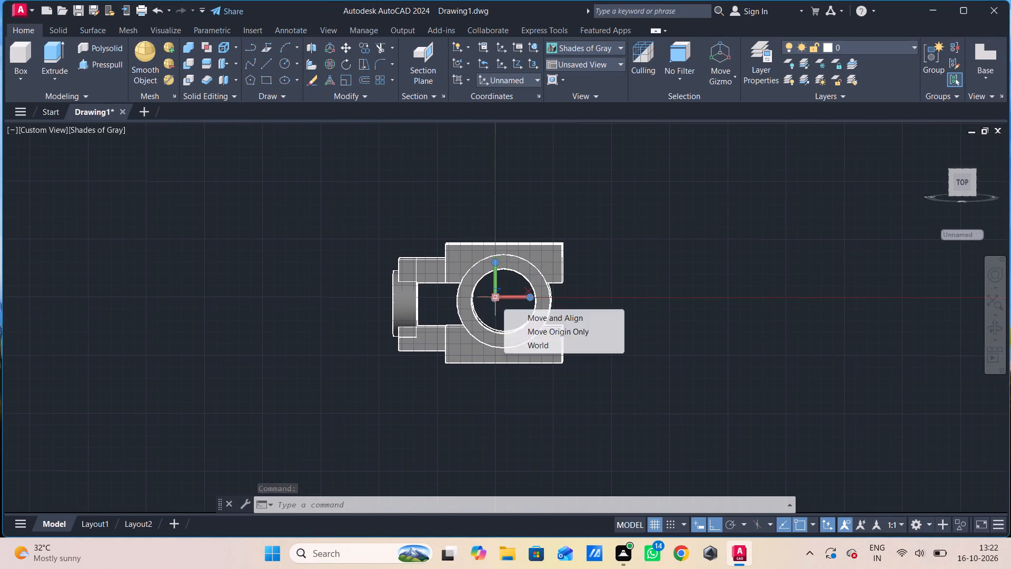
click(495, 298)
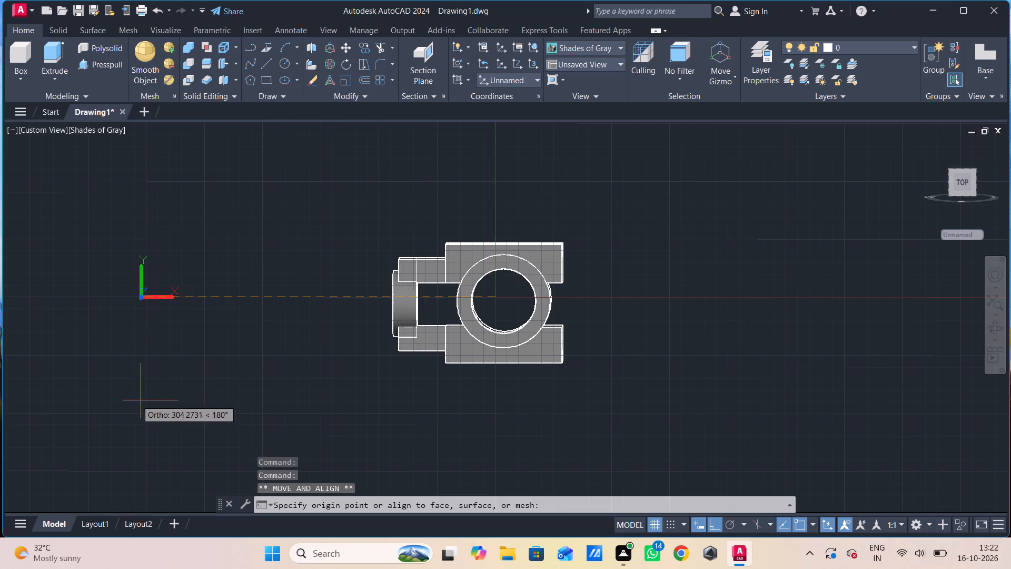
click(136, 398)
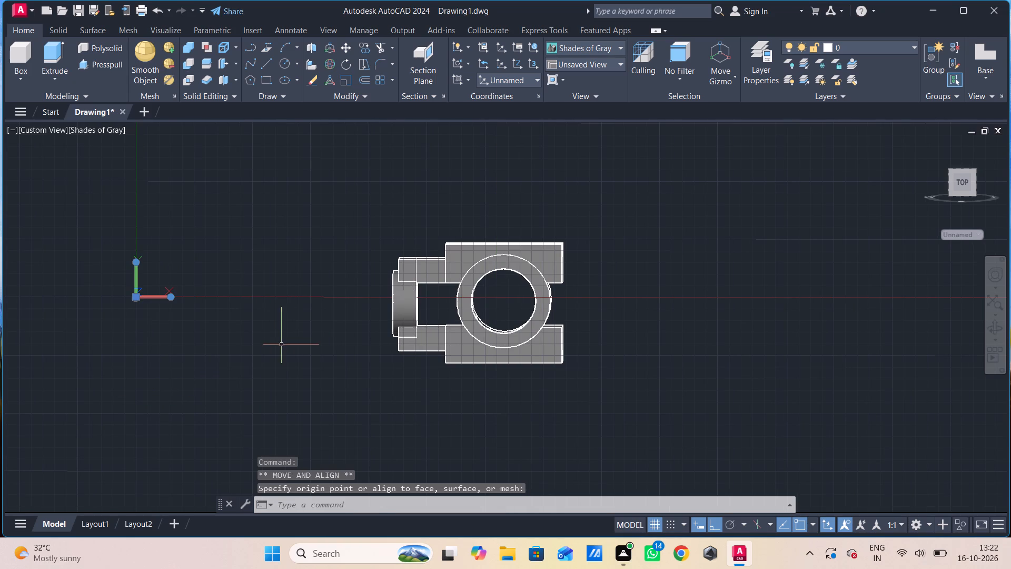
Save the drawing as "A 2" in the CAD folder on the Desktop.
shift+middle_drag(321, 288, 354, 309)
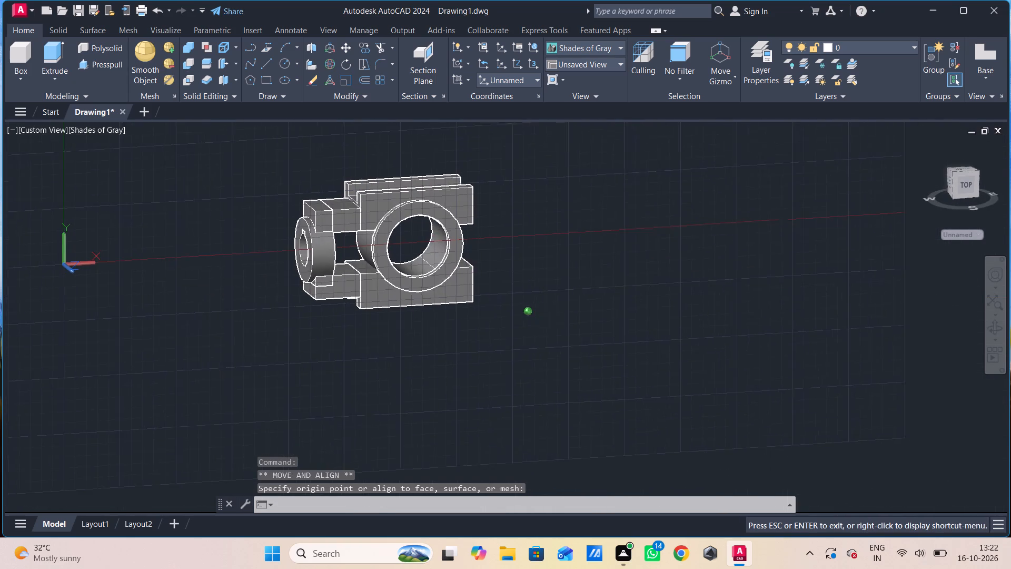
shift+middle_drag(354, 309, 358, 309)
middle_drag(348, 300, 430, 360)
scroll(442, 332, up, 1)
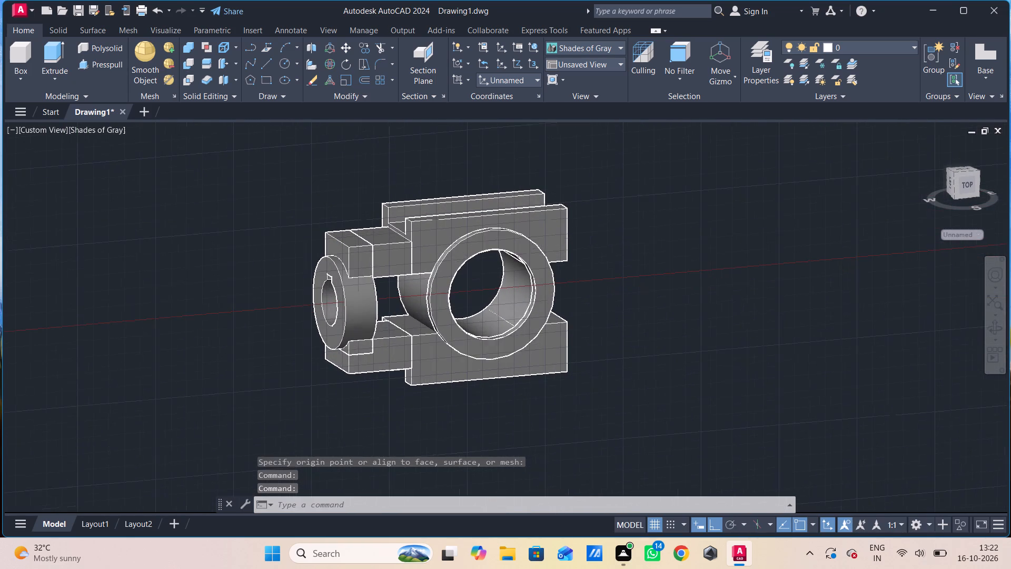
scroll(442, 323, up, 1)
middle_drag(442, 323, 464, 352)
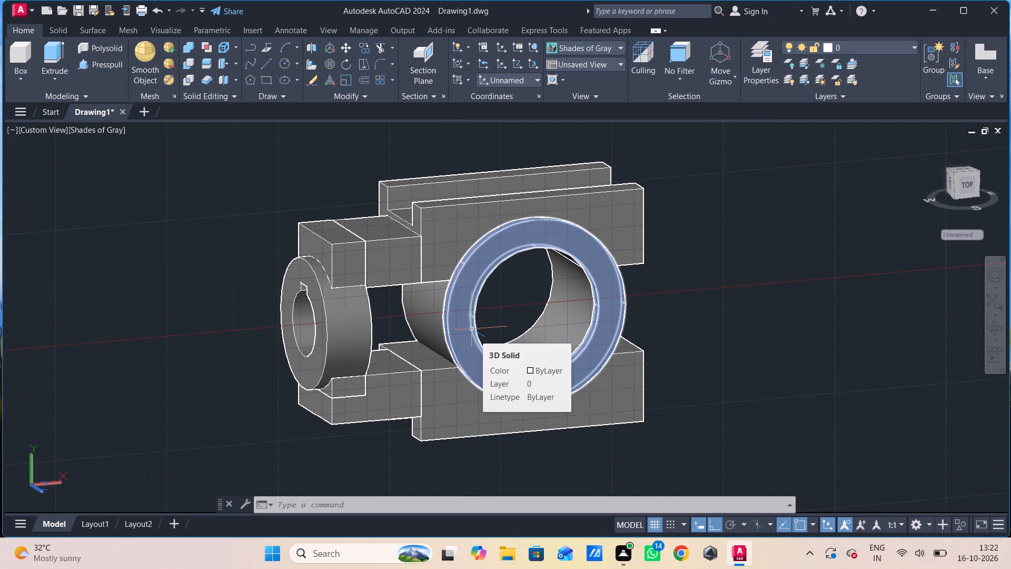
key(ctrl+s)
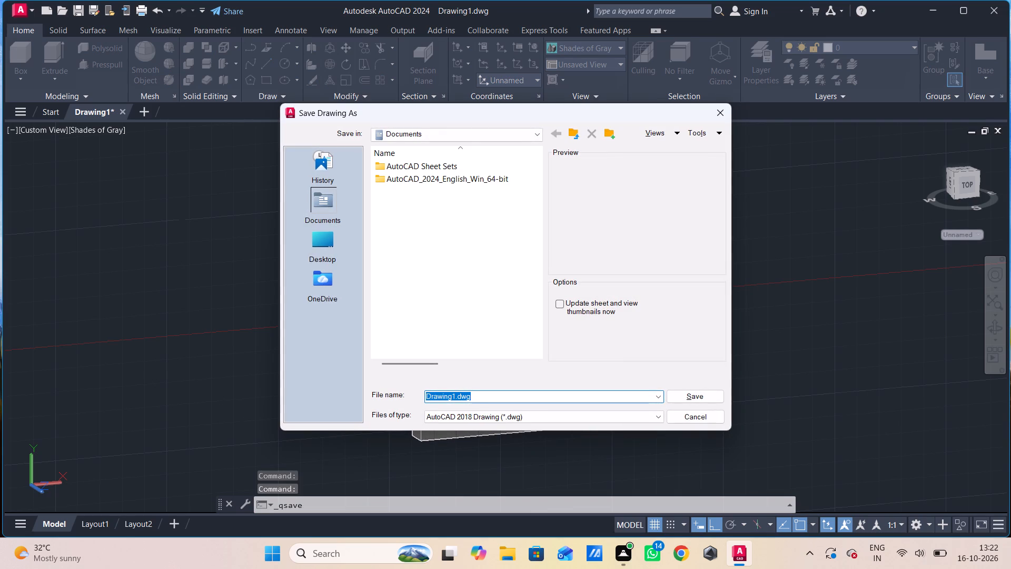
click(332, 251)
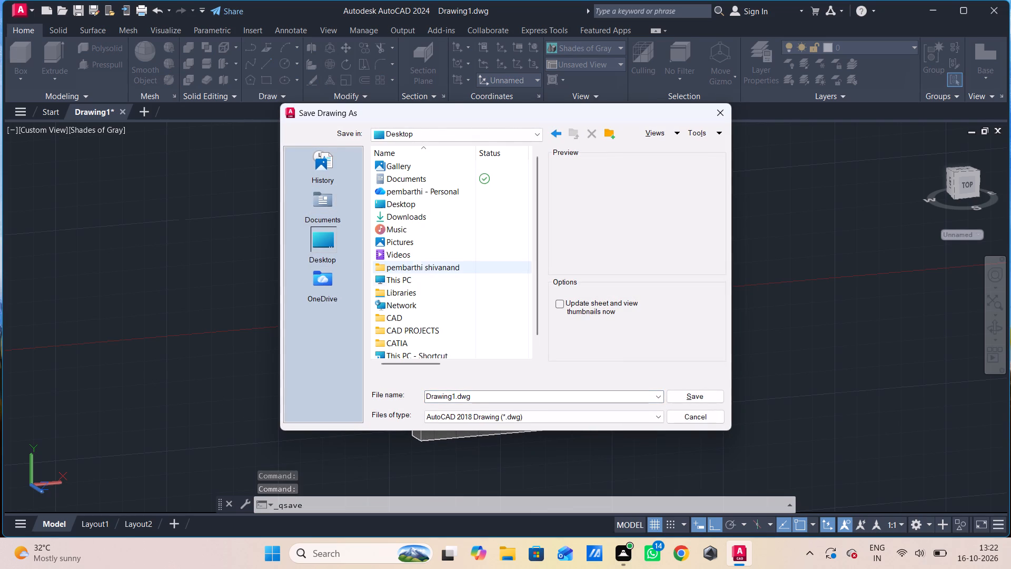
double_click(404, 319)
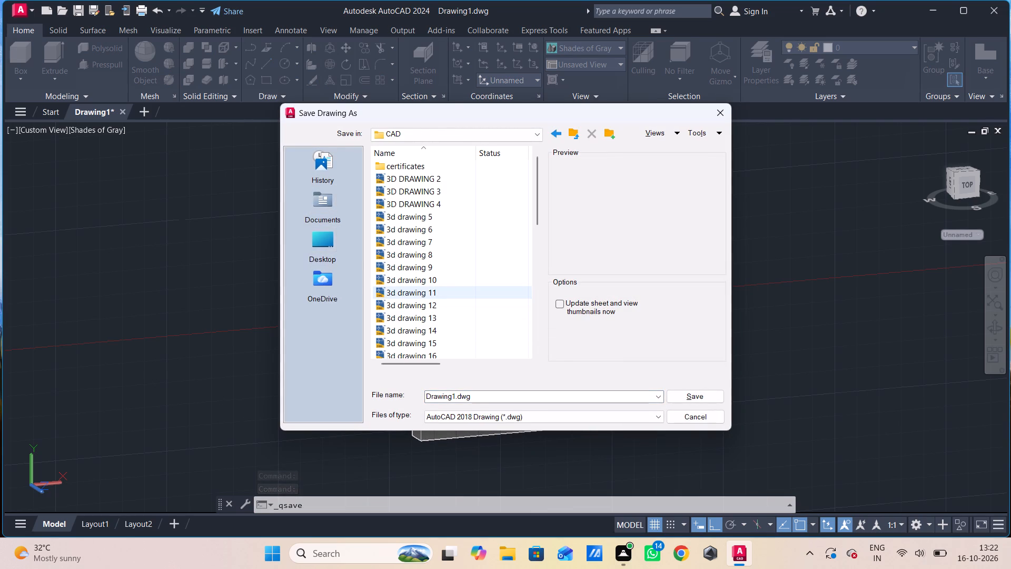
click(477, 399)
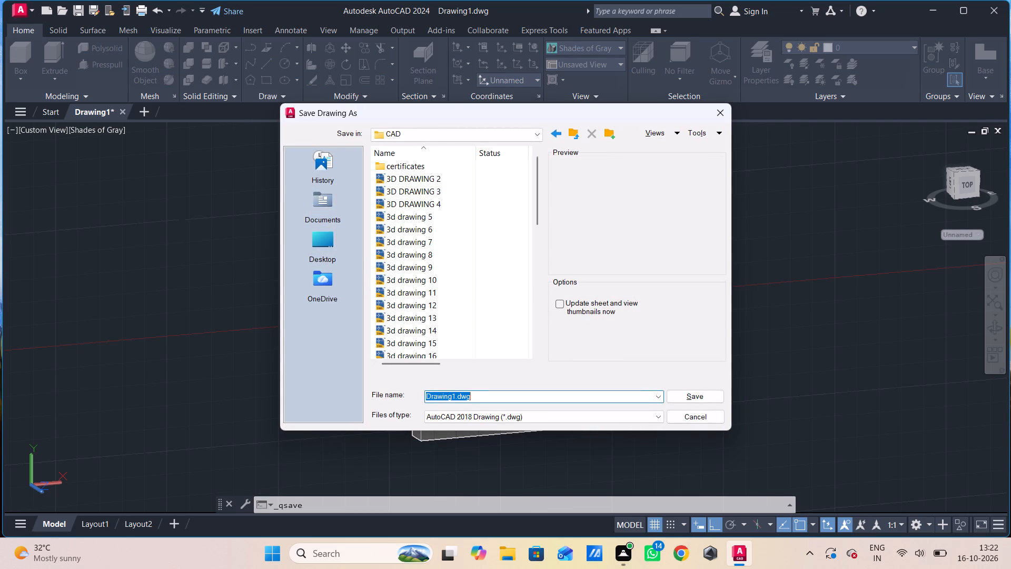
key(BackSpace)
key(a)
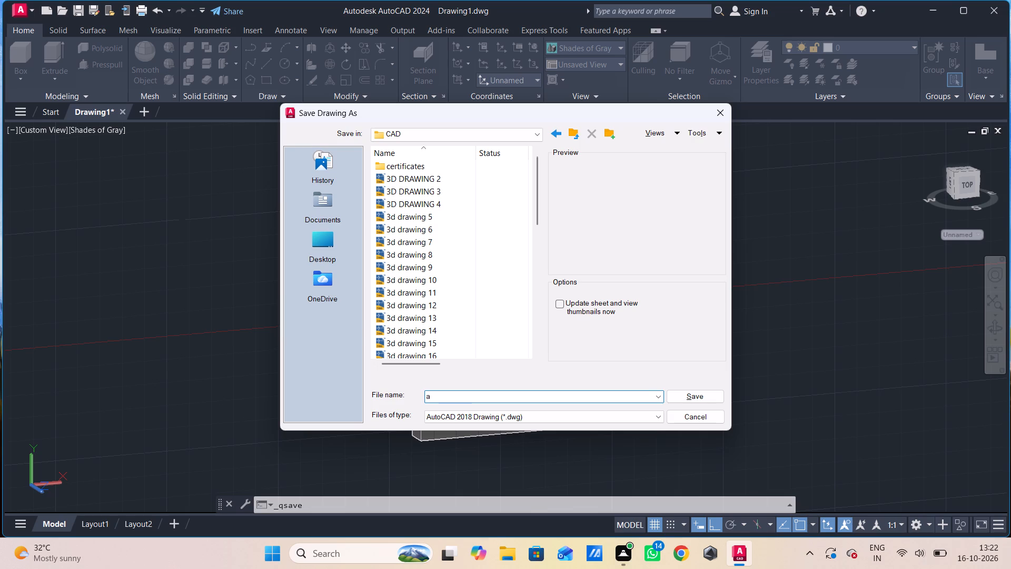
key(BackSpace)
text(A2)
key(BackSpace)
key(space)
text(2)
key(Return)
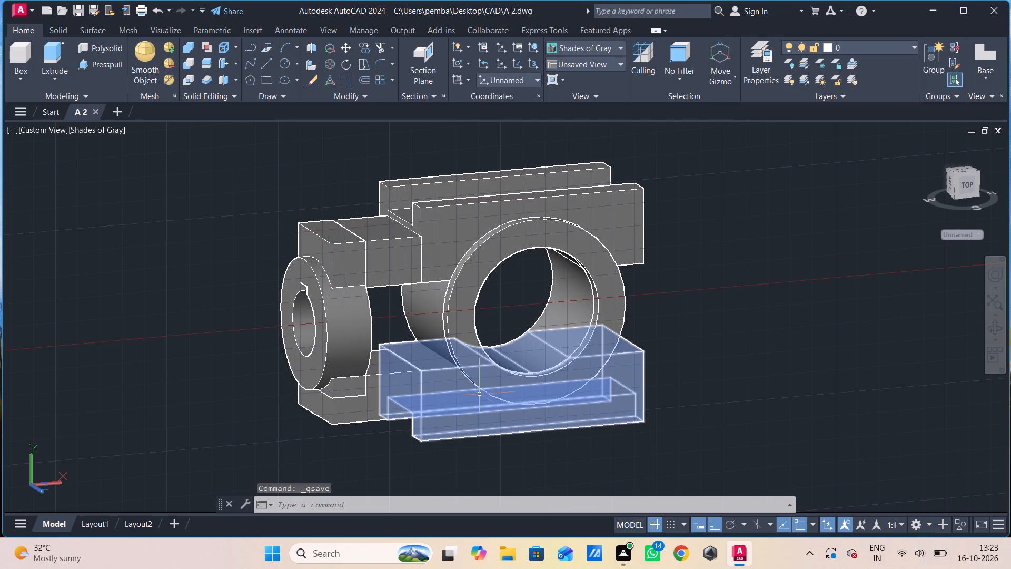
Query the LOGFILENAME system variable for the drawing's log file.
key(ctrl+p)
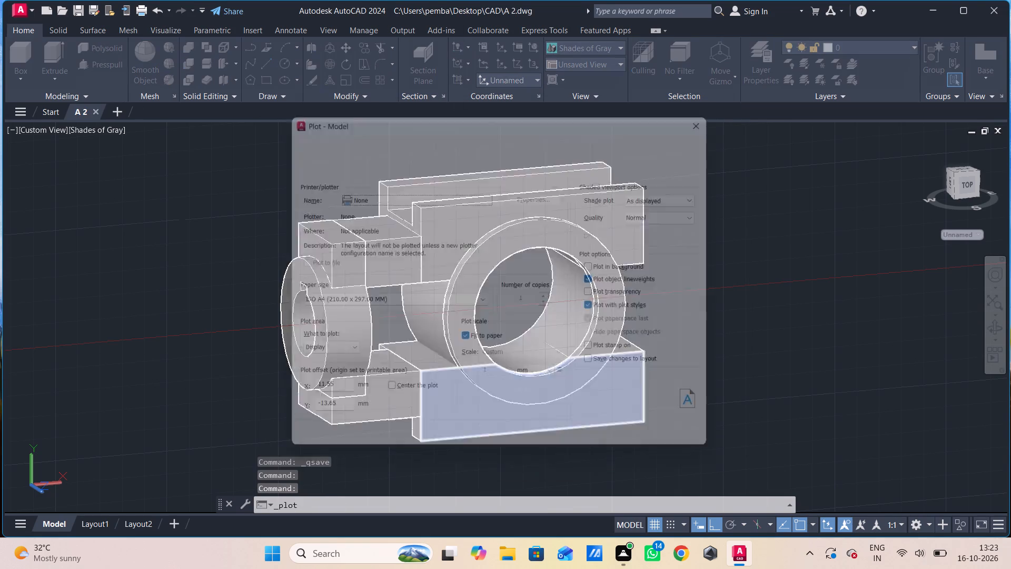
key(Escape)
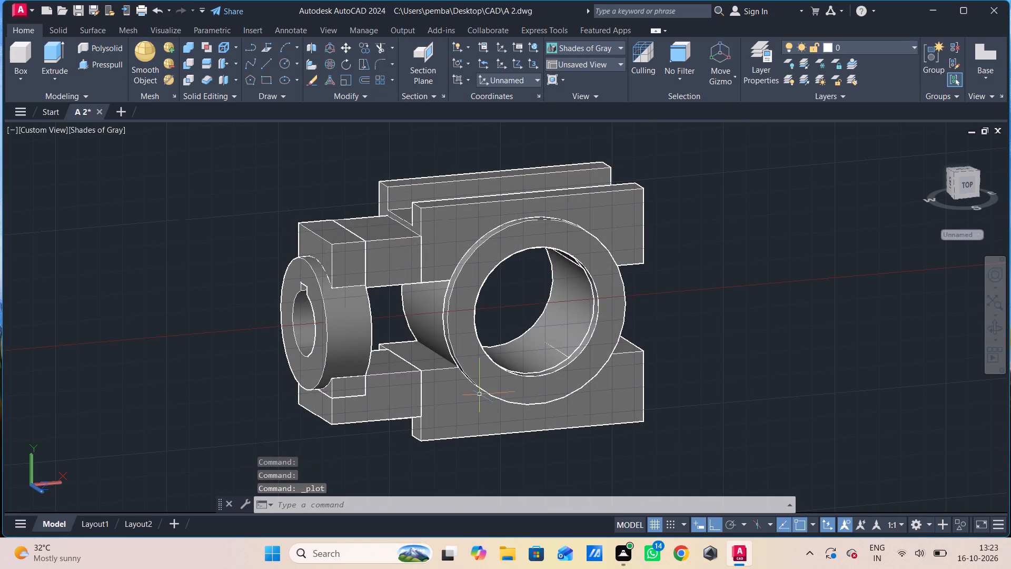
text(logf)
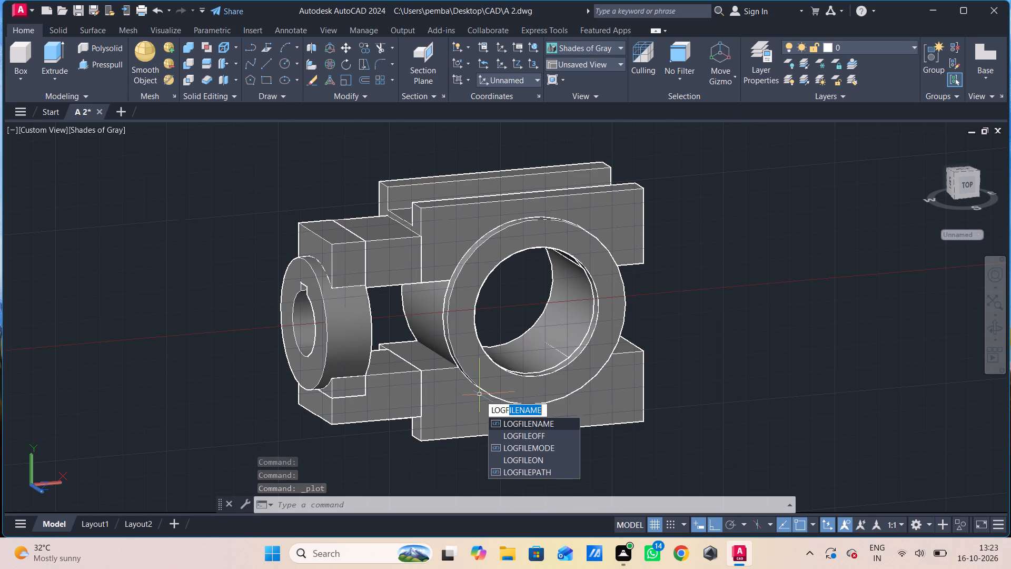
key(Return)
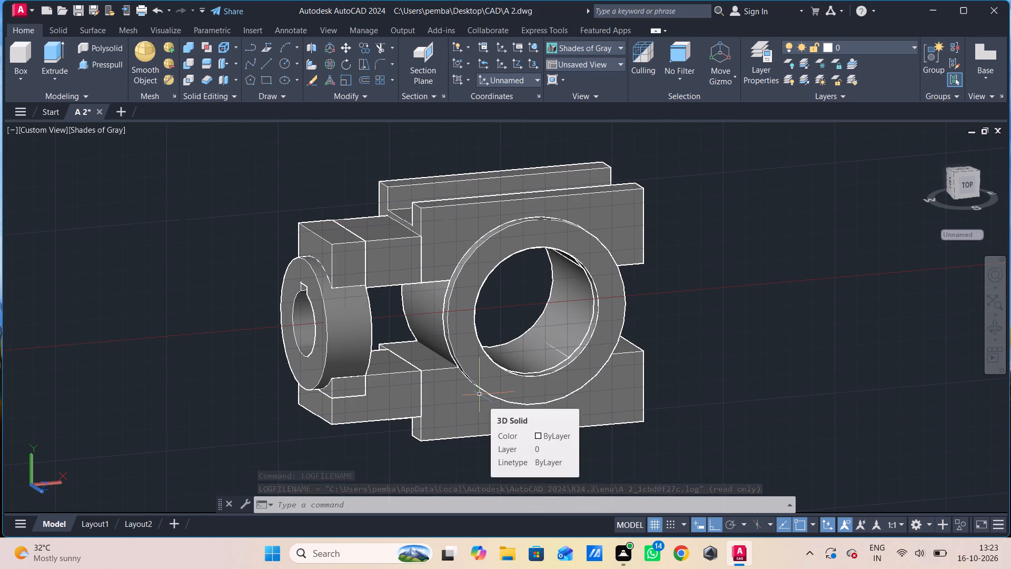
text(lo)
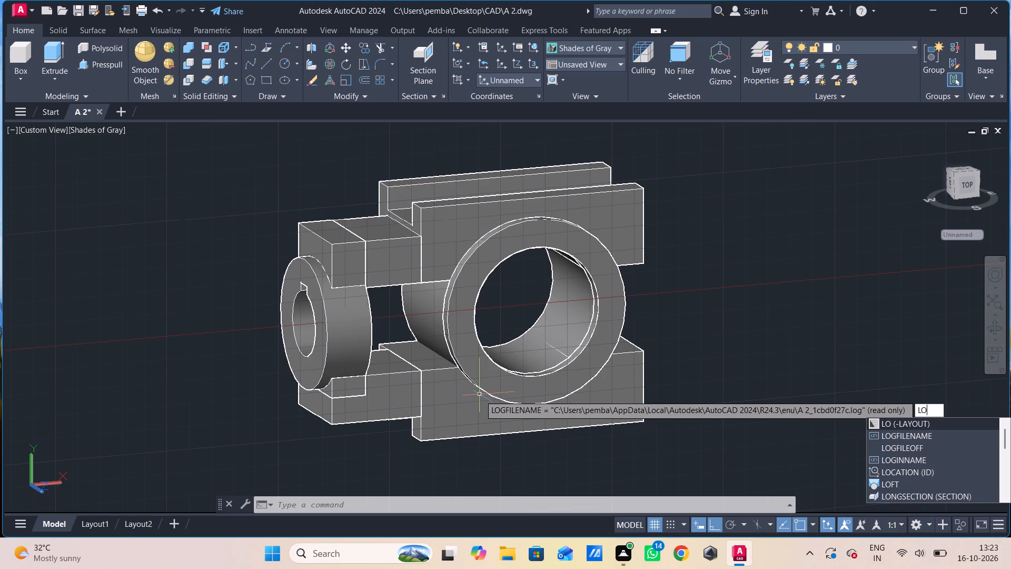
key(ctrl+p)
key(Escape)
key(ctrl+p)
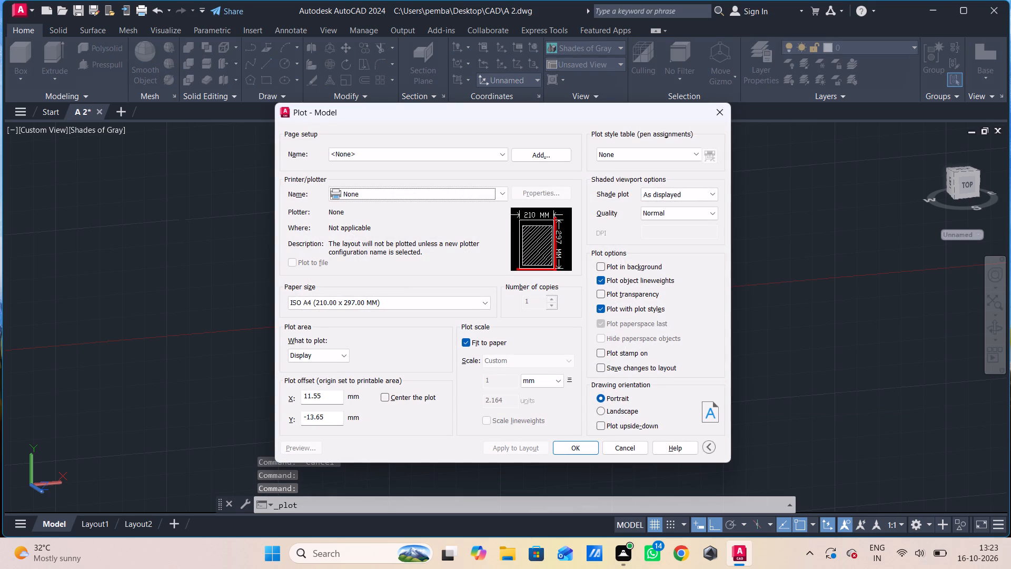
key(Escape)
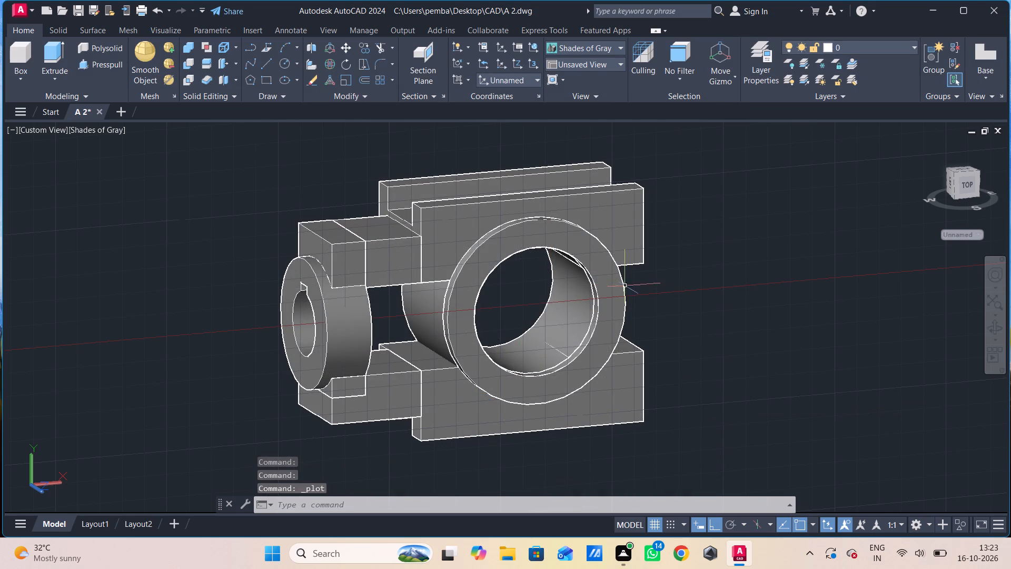
Union all the solids of the bracket model into a single 3D solid.
drag(725, 138, 727, 149)
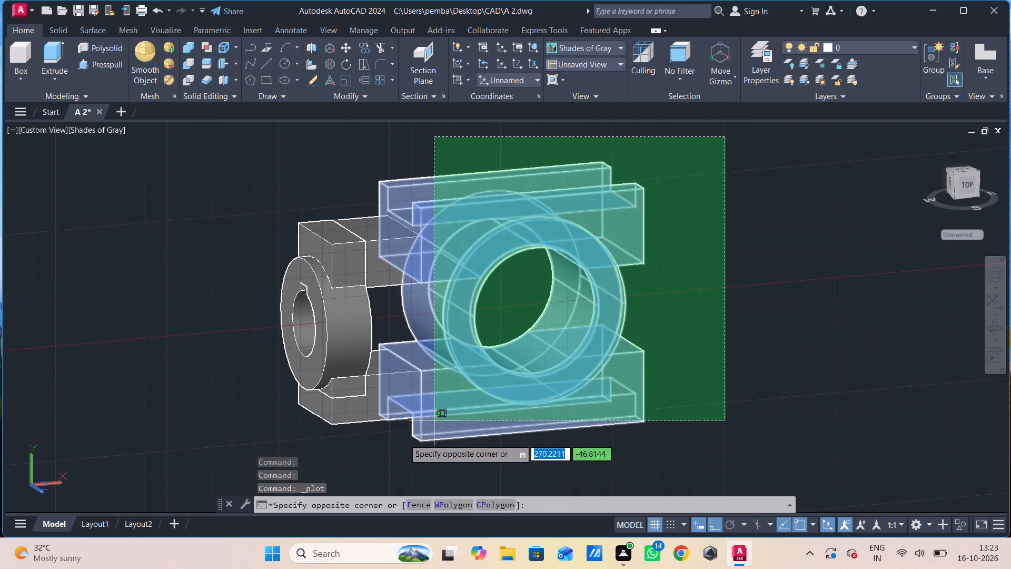
click(233, 444)
text(uni)
key(space)
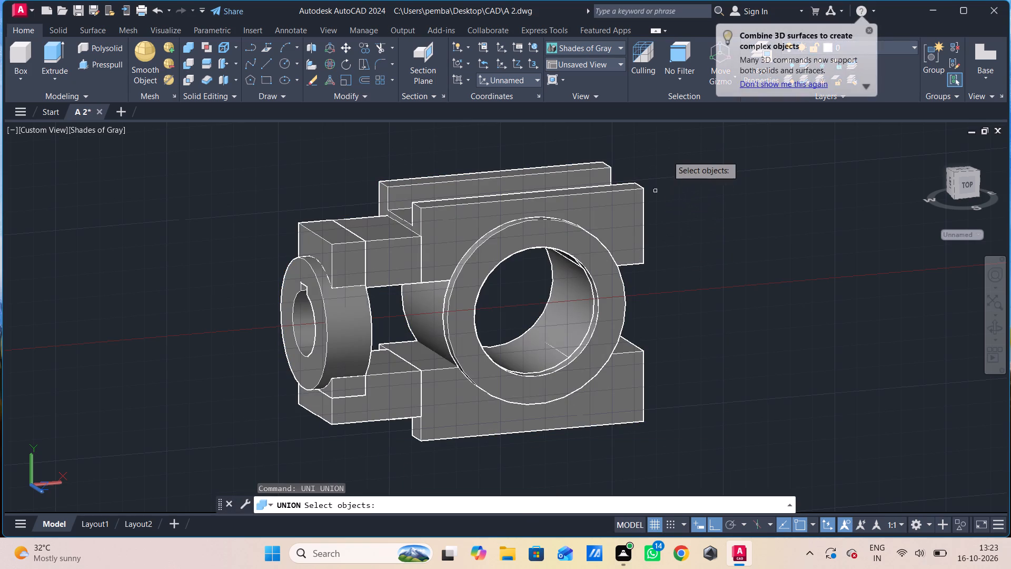
drag(672, 127, 675, 143)
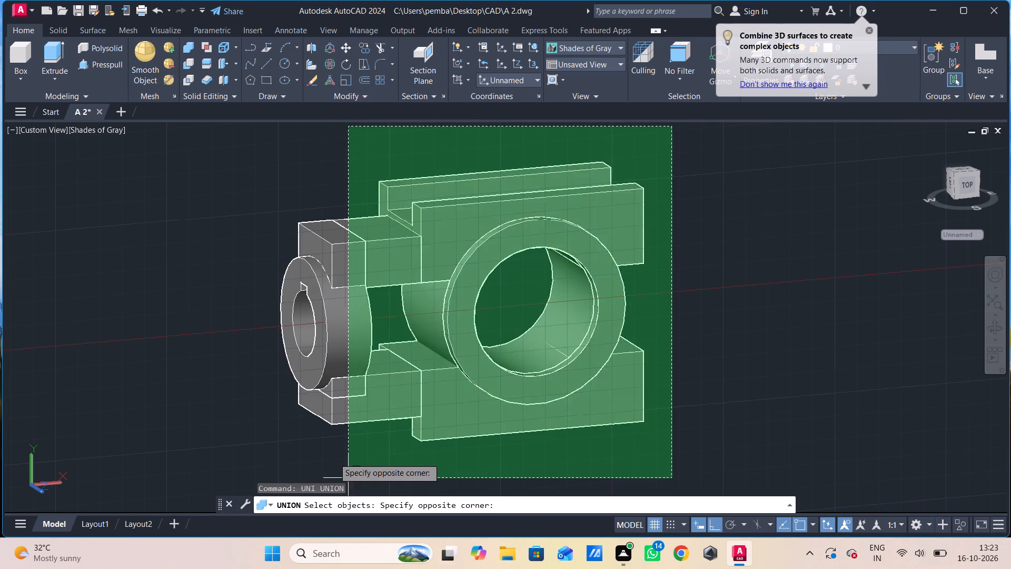
click(282, 455)
key(space)
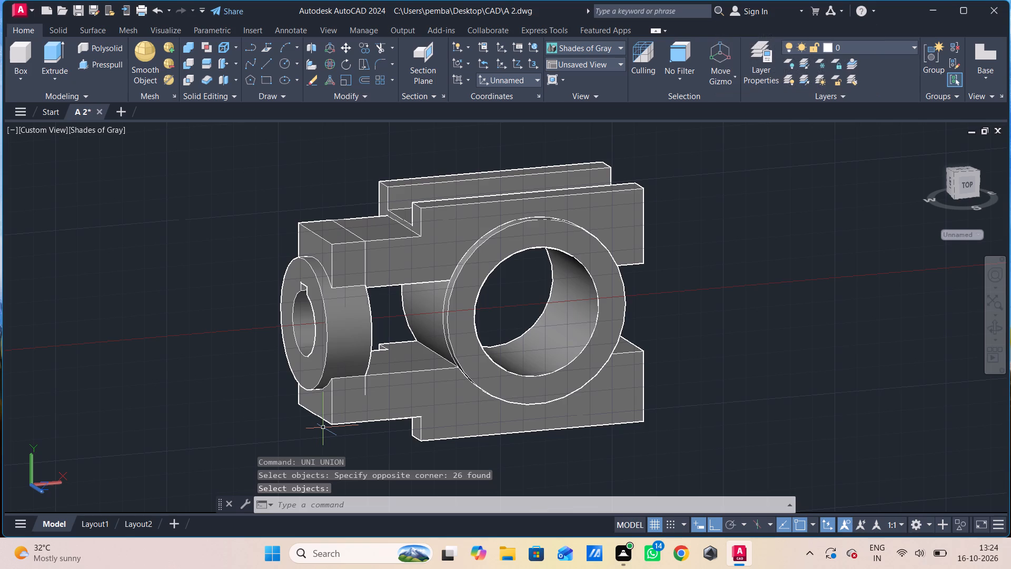
Set up a centred plot with the AutoCAD PDF (High Quality Print).pc3 plotter and a Window plot area enclosing the whole model.
key(ctrl+p)
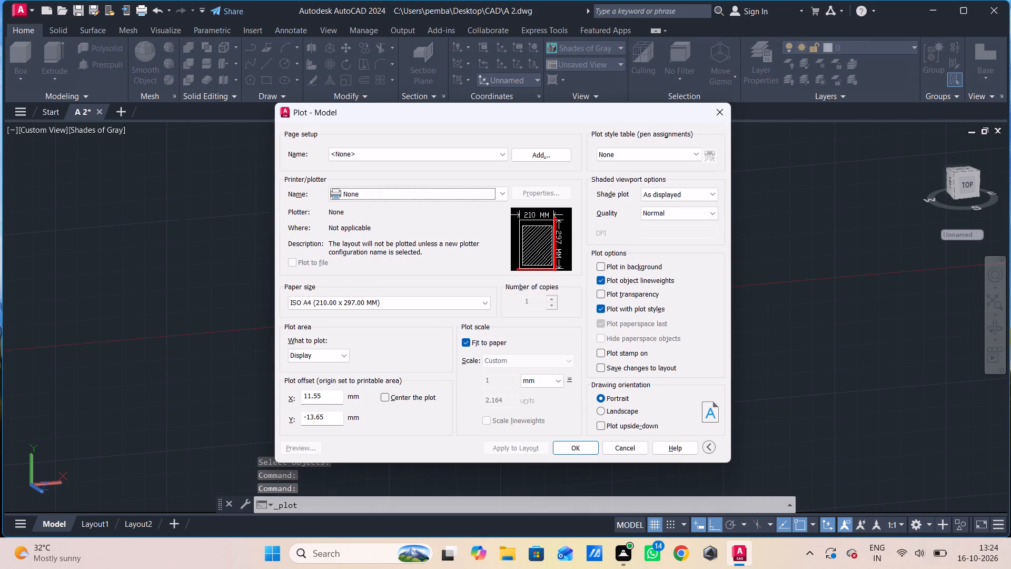
click(383, 198)
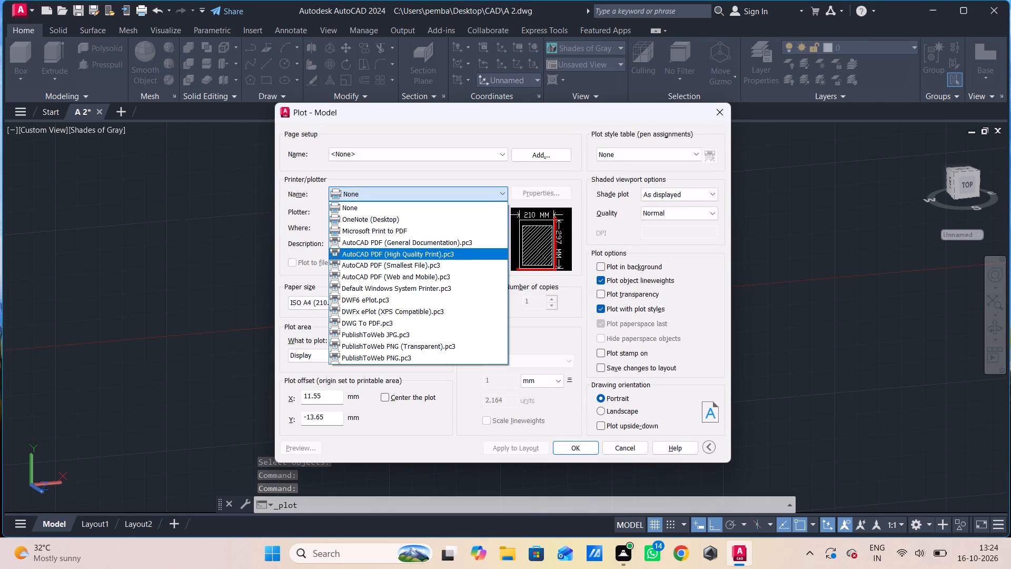
click(389, 249)
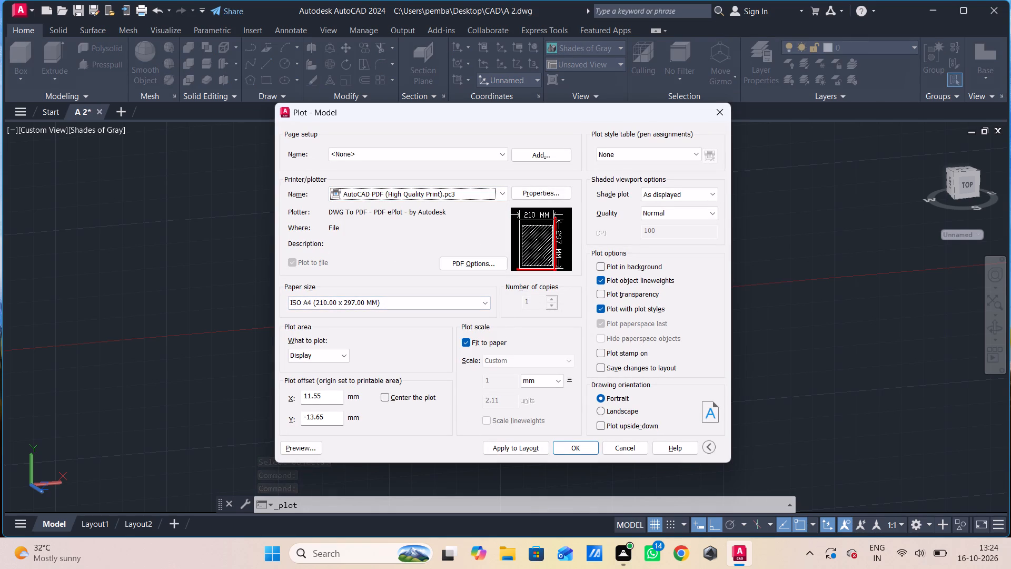
click(387, 397)
click(339, 357)
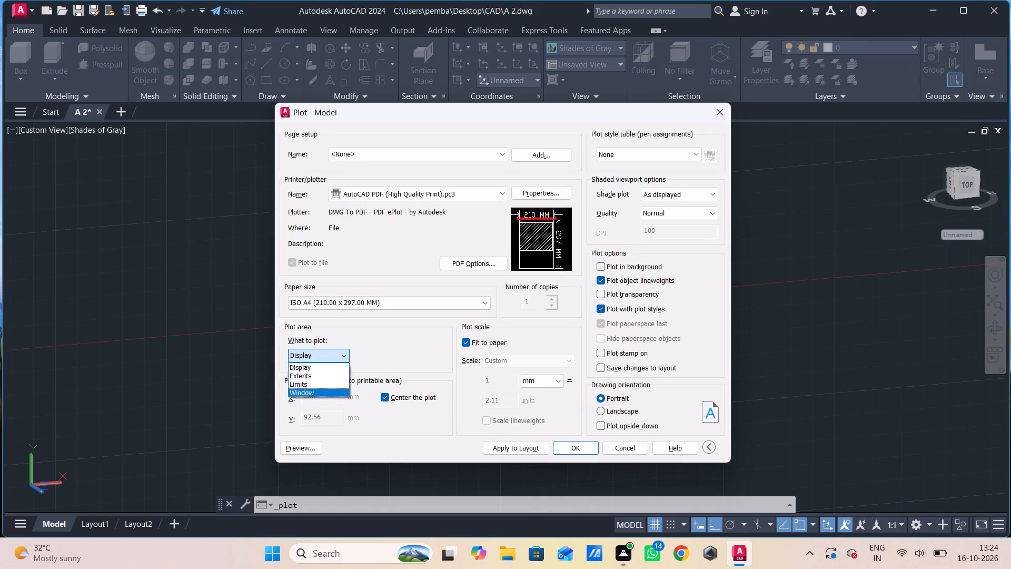
click(335, 389)
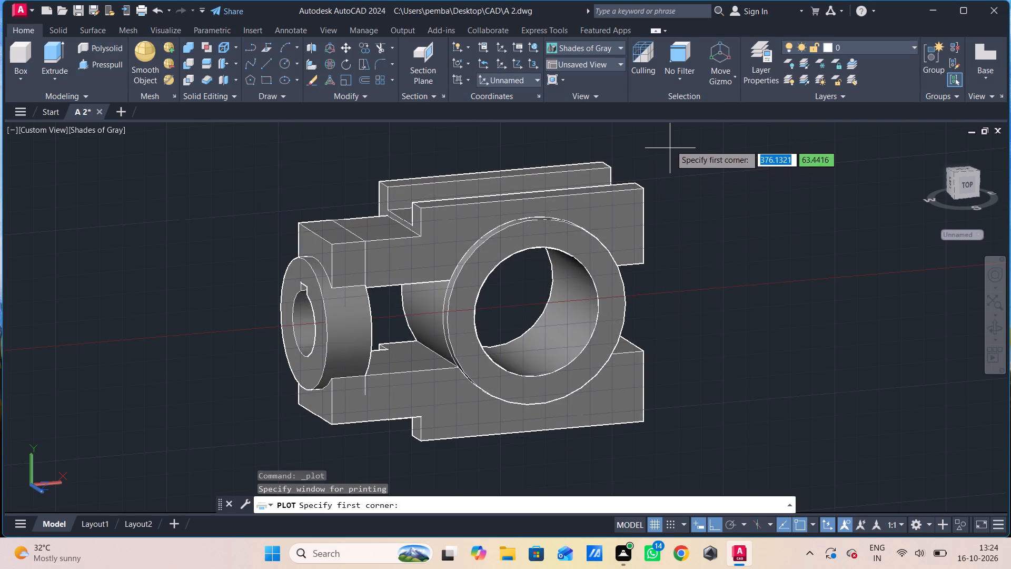
click(670, 129)
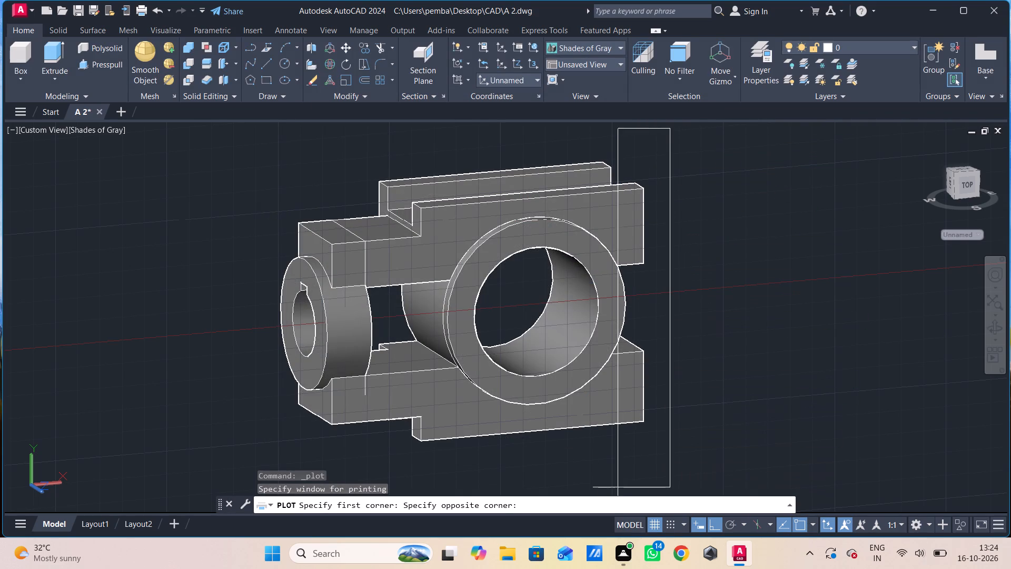
click(240, 482)
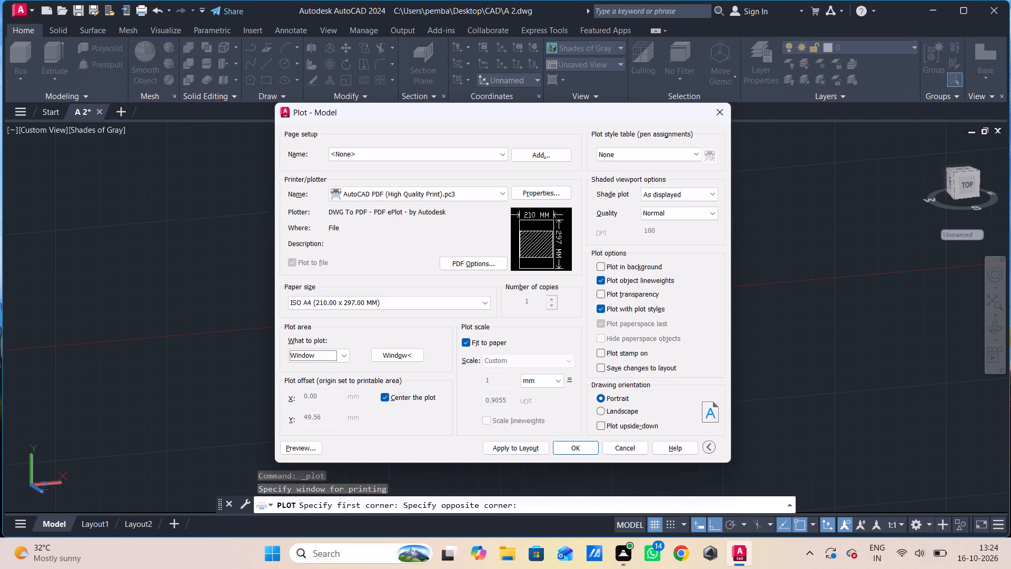
Preview the plot and output it as A 2-Model.pdf in the CAD folder on the Desktop.
click(301, 452)
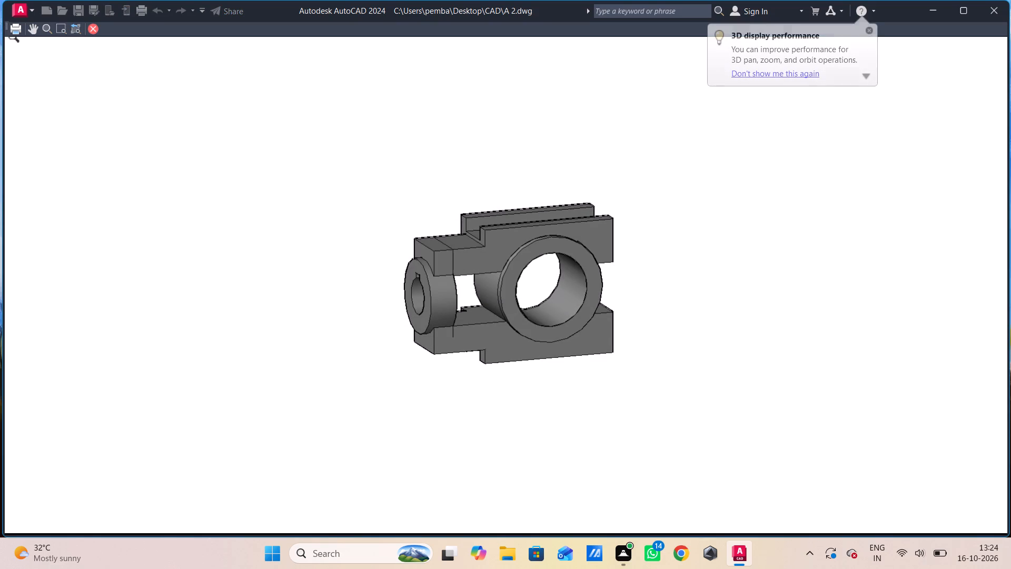
click(16, 27)
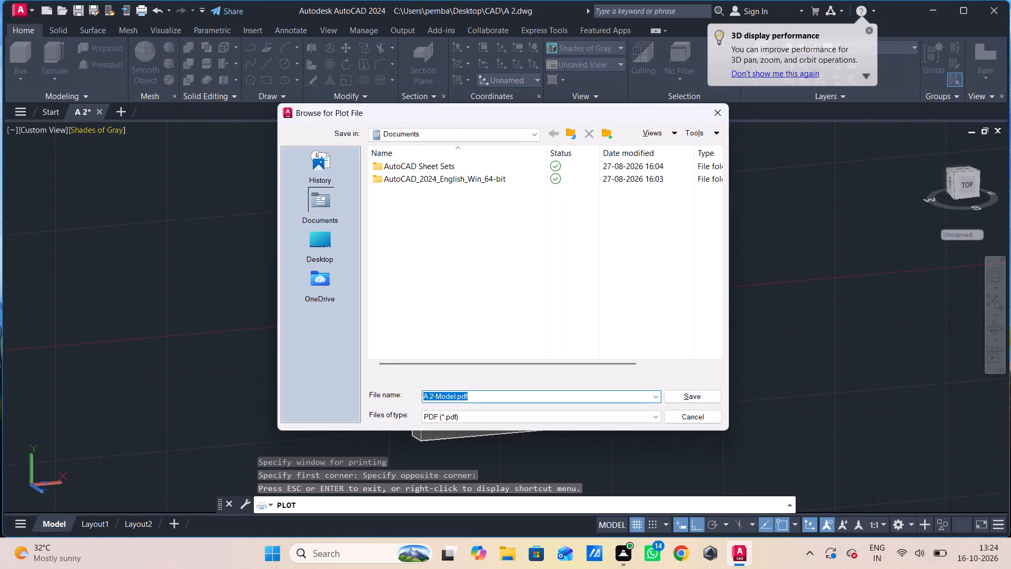
click(323, 251)
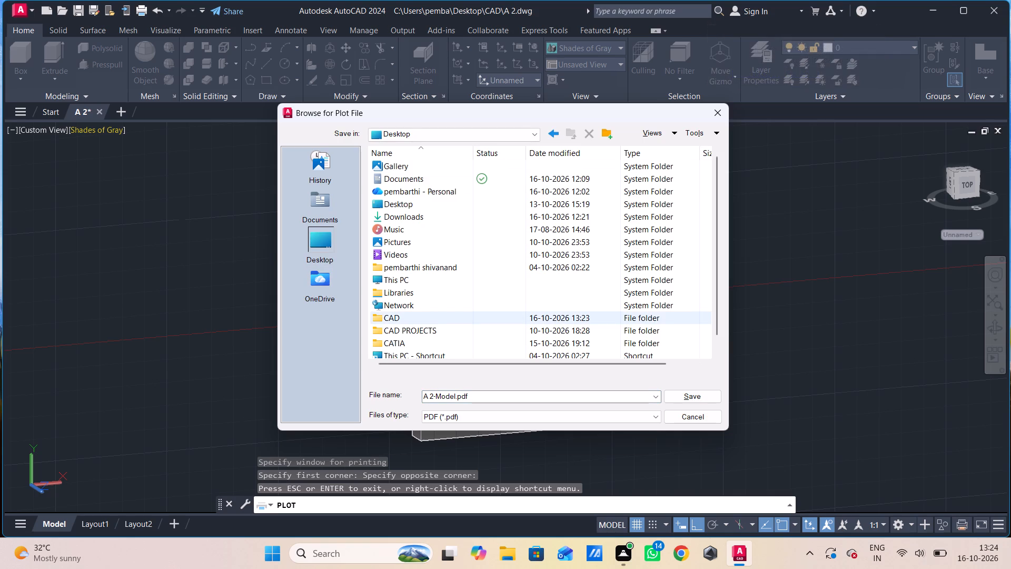
double_click(383, 315)
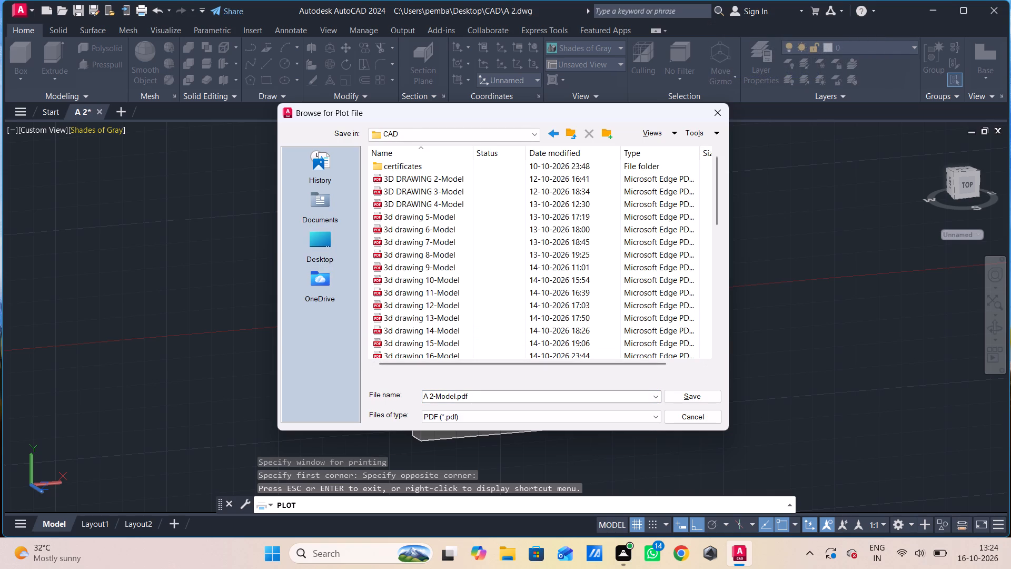
click(685, 397)
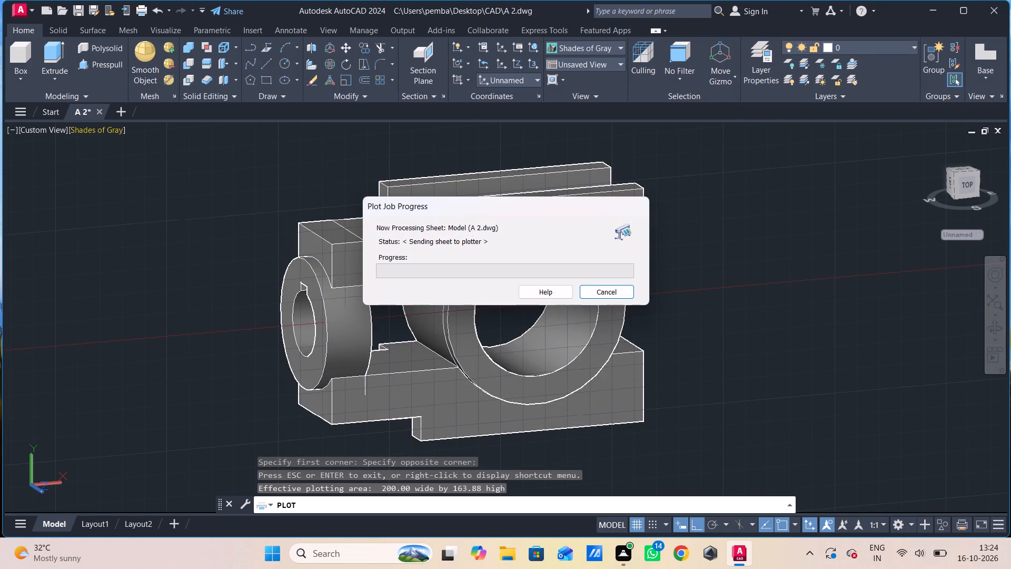
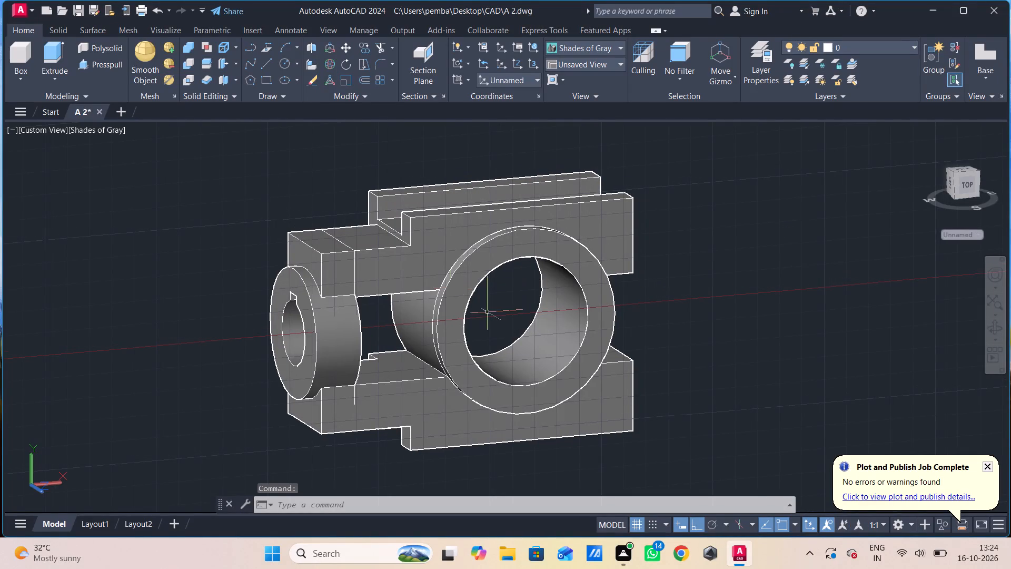
In the 2D Wireframe visual style, erase the stray short vertical line beside the lower edge of the small keyed hub.
click(105, 127)
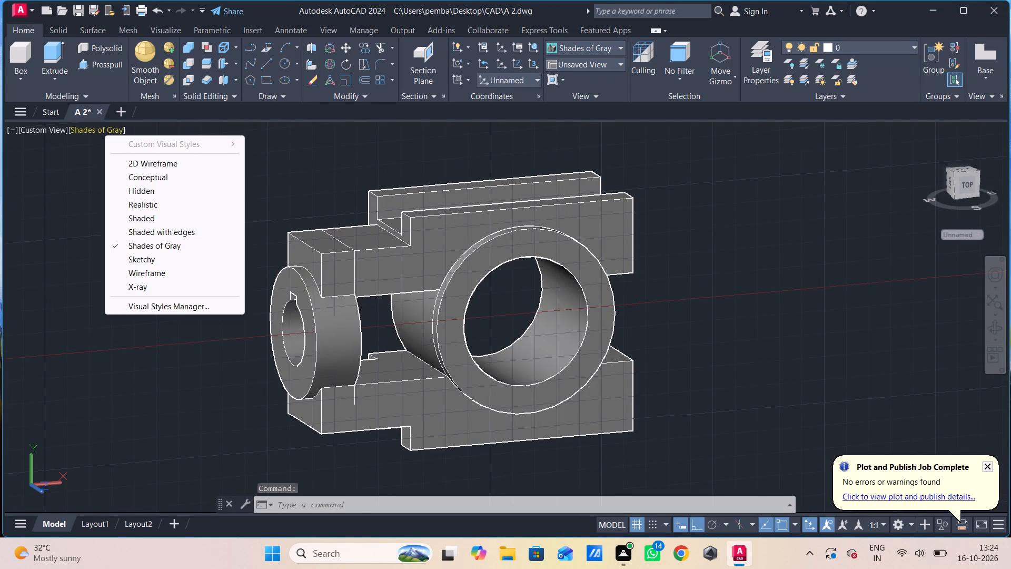
click(150, 162)
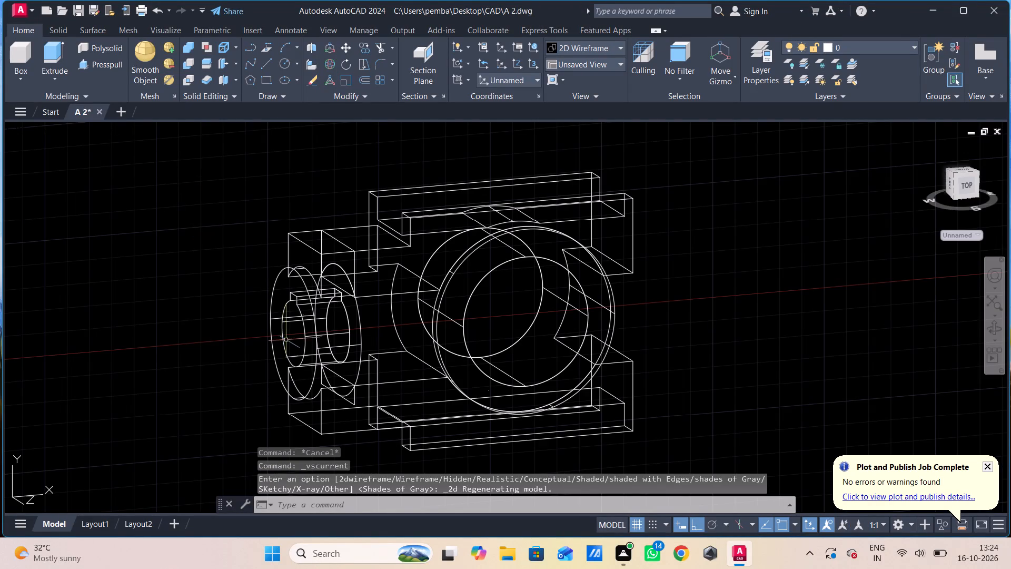
click(355, 398)
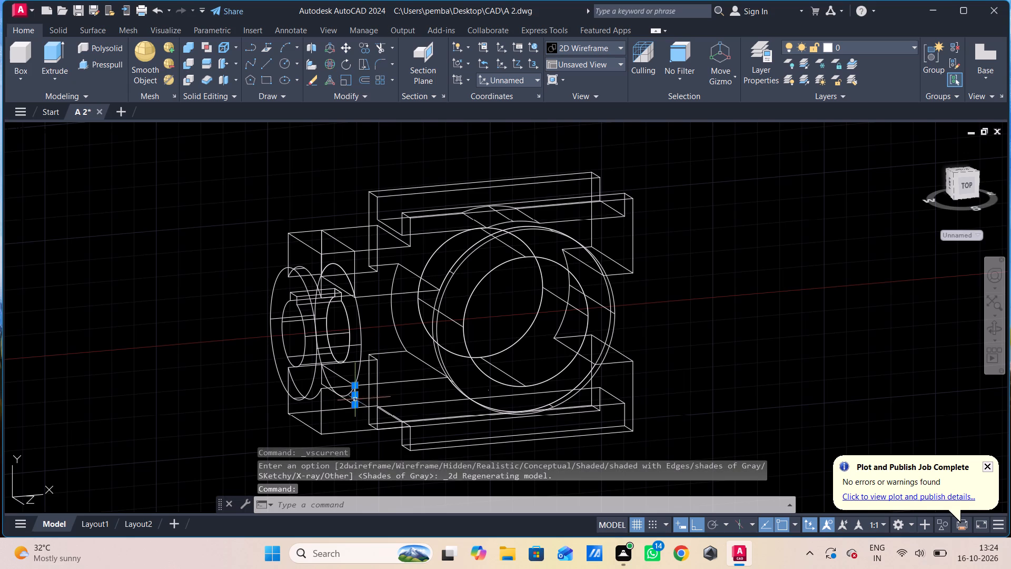
key(Delete)
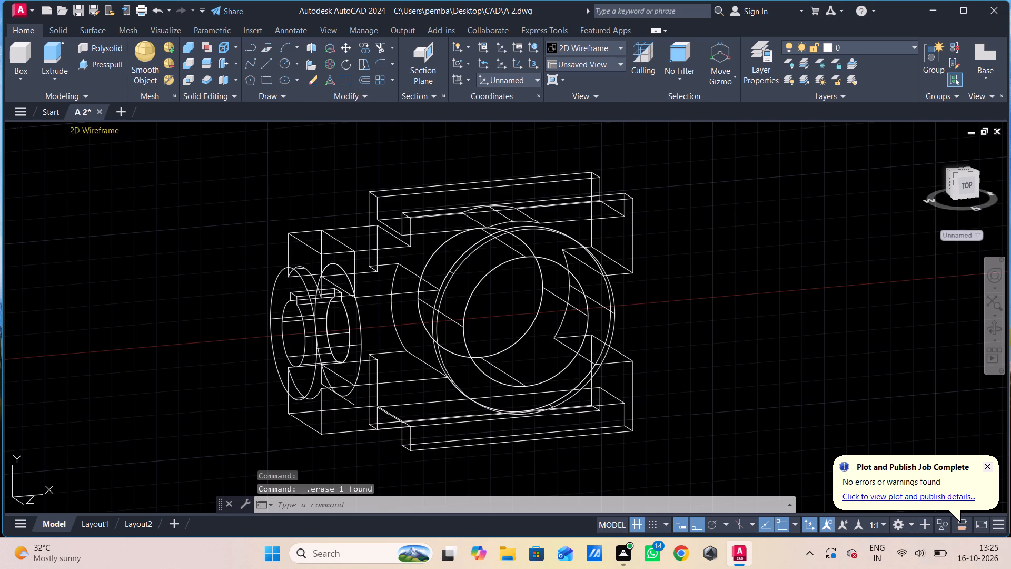
Set the bracket model's visual style back to Shades of Gray.
click(83, 129)
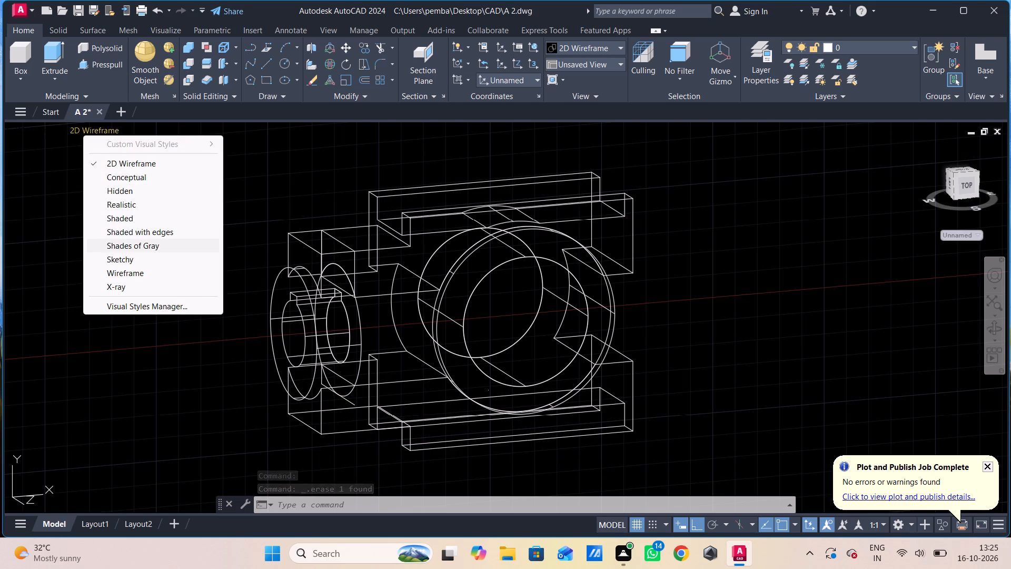
click(119, 243)
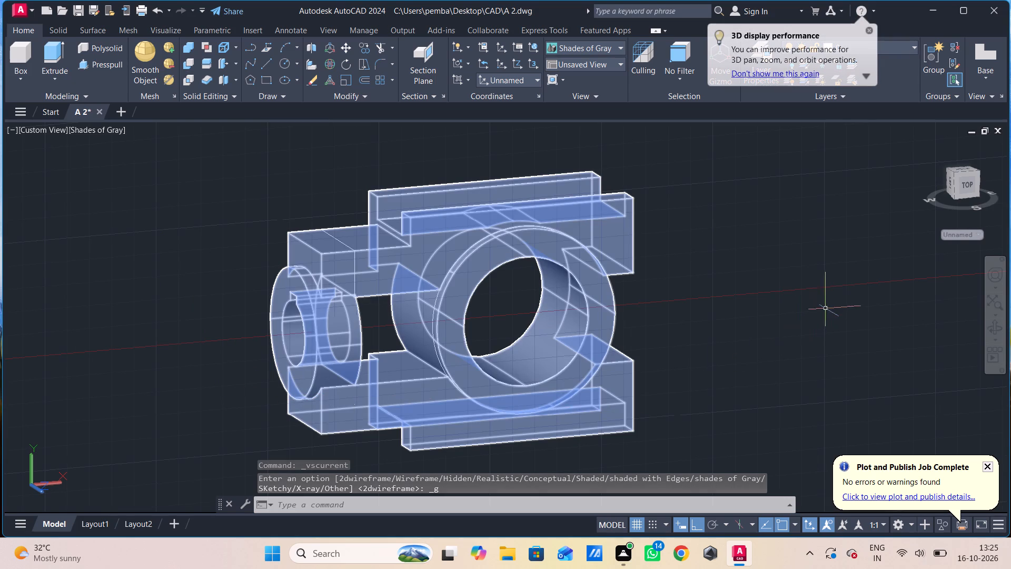
click(701, 315)
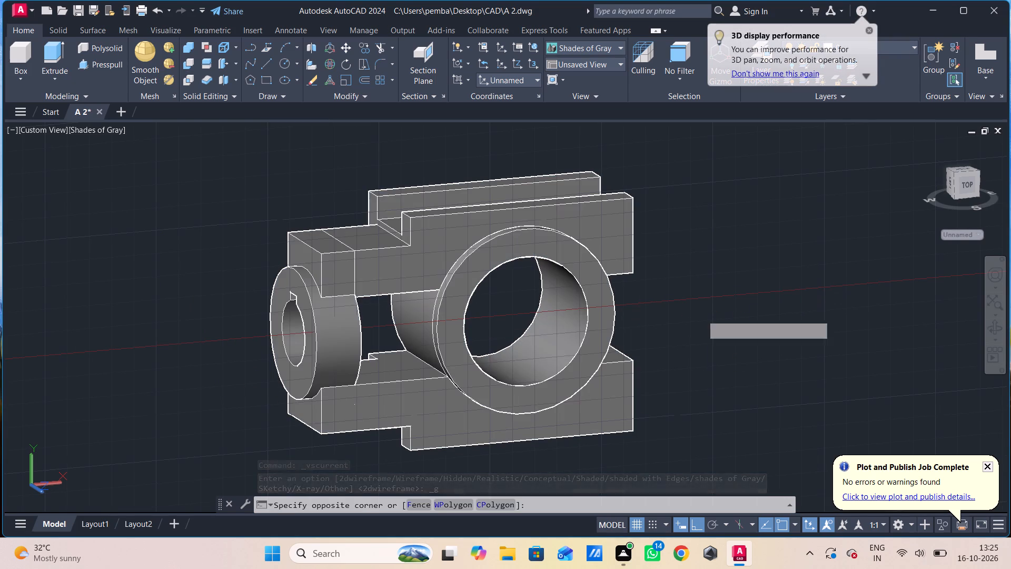
key(Escape)
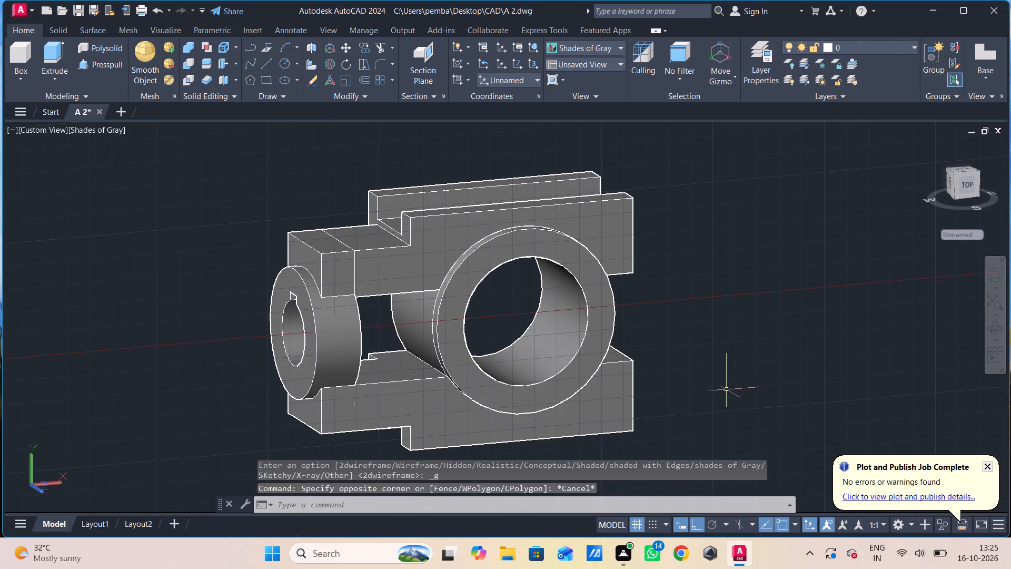